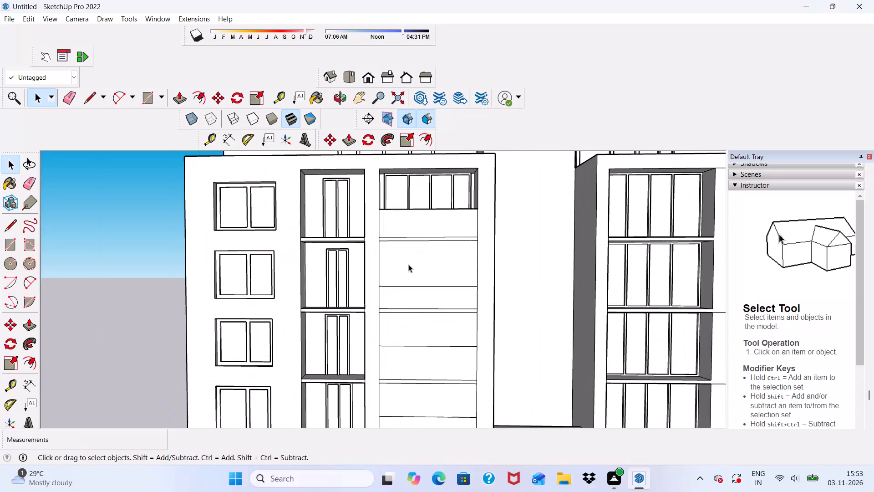
# Delete the faces covering the wide openings above the parapets on the three storeys below the top one.
pyautogui.click(408, 266)
pyautogui.press('Delete')
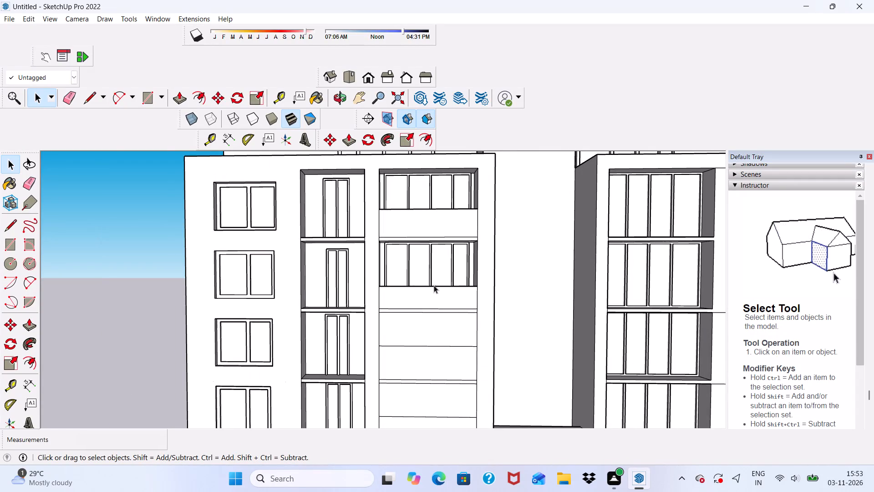
pyautogui.scroll(6, 442, 327)
pyautogui.click(434, 335)
pyautogui.press('Delete')
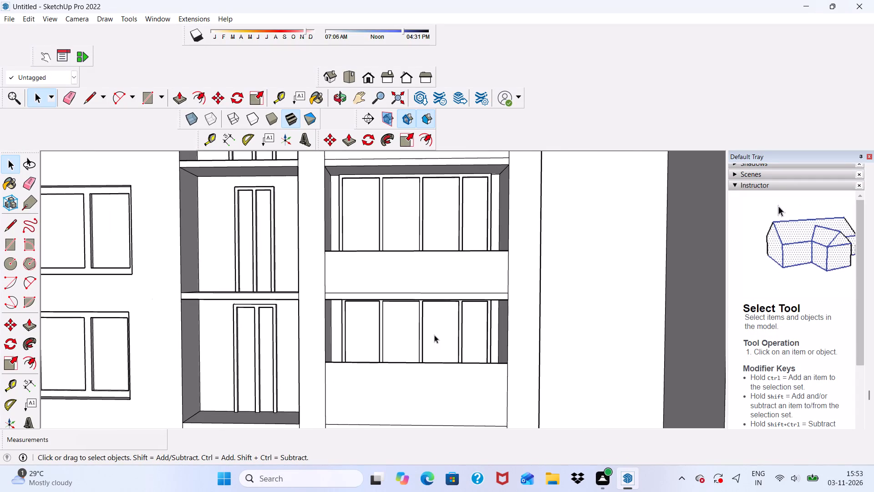
pyautogui.scroll(-6, 343, 90)
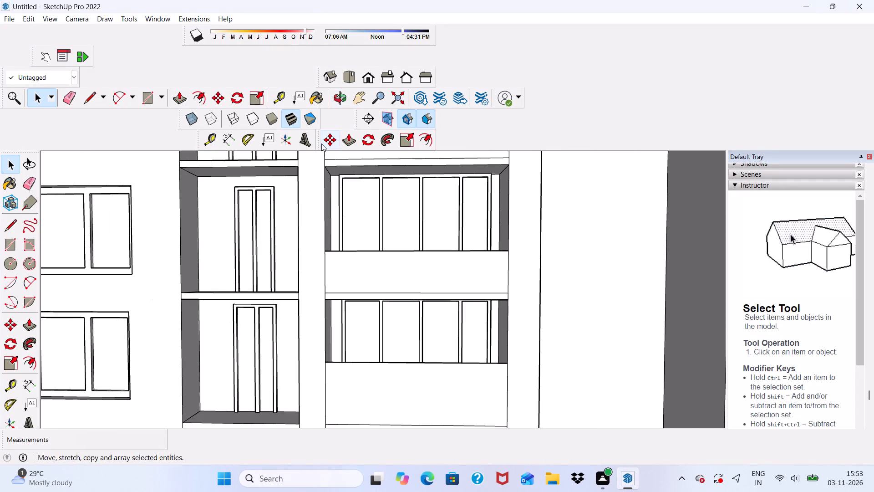
pyautogui.scroll(-4, 345, 117)
pyautogui.scroll(-7, 356, 252)
pyautogui.scroll(2, 394, 367)
pyautogui.click(391, 367)
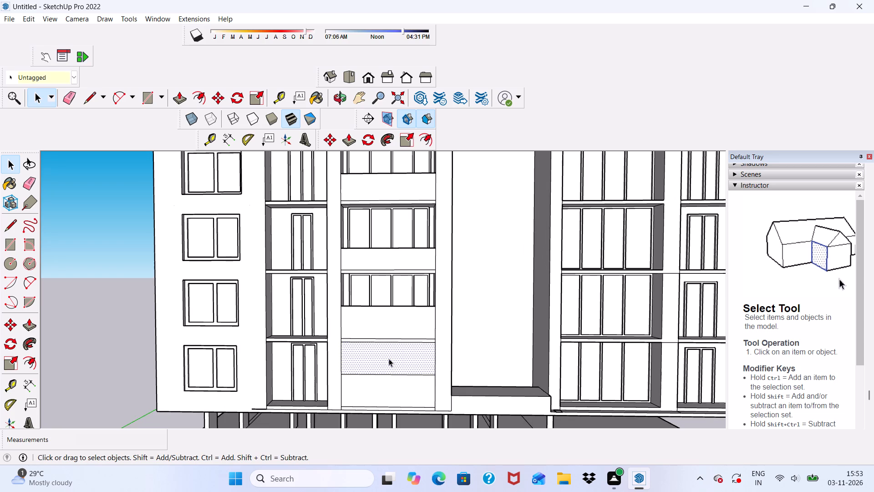
pyautogui.press('Delete')
pyautogui.scroll(-4, 338, 308)
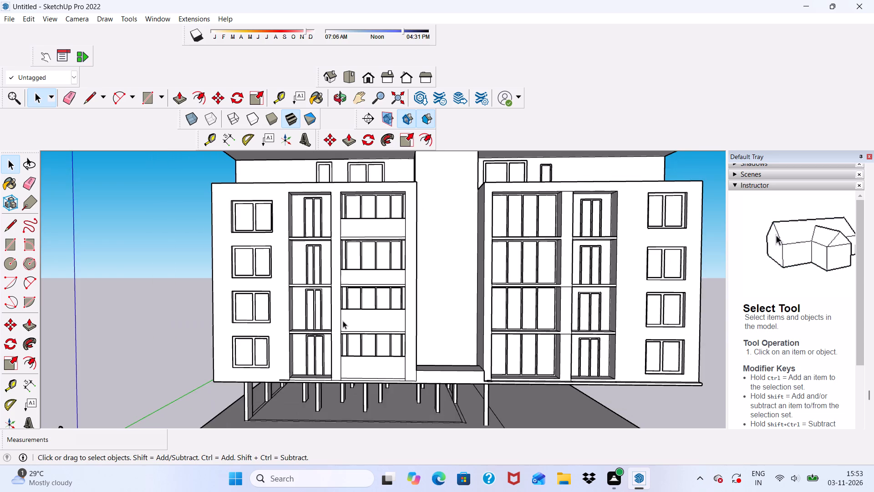
# Draw a parapet rectangle across the top storey's narrow recessed door opening, from its floor slab's front corner.
pyautogui.scroll(-6, 335, 344)
pyautogui.moveTo(336, 328); pyautogui.dragTo(386, 373, button='middle')
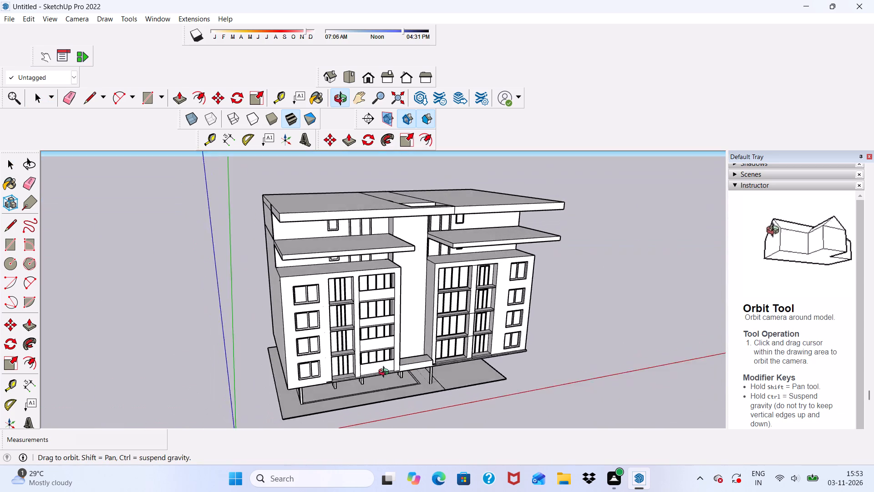
pyautogui.moveTo(386, 373); pyautogui.dragTo(374, 369, button='middle')
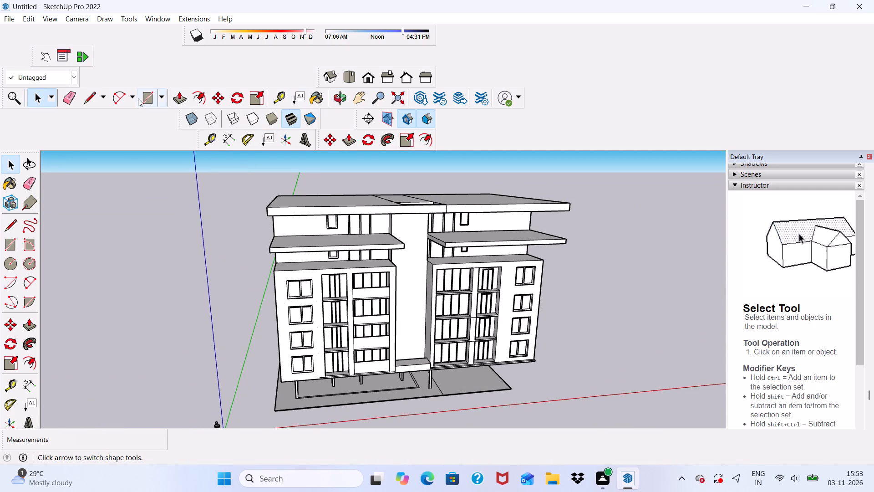
pyautogui.click(138, 98)
pyautogui.scroll(5, 398, 311)
pyautogui.scroll(7, 302, 291)
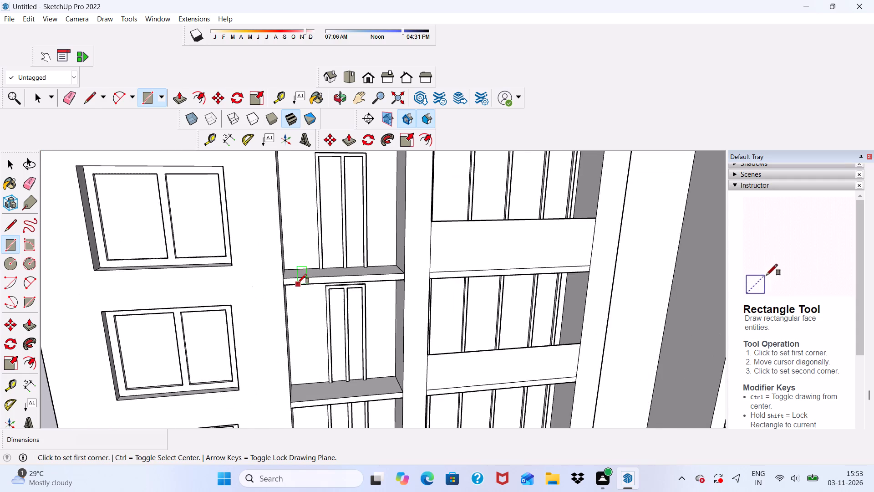
pyautogui.scroll(6, 298, 283)
pyautogui.click(280, 277)
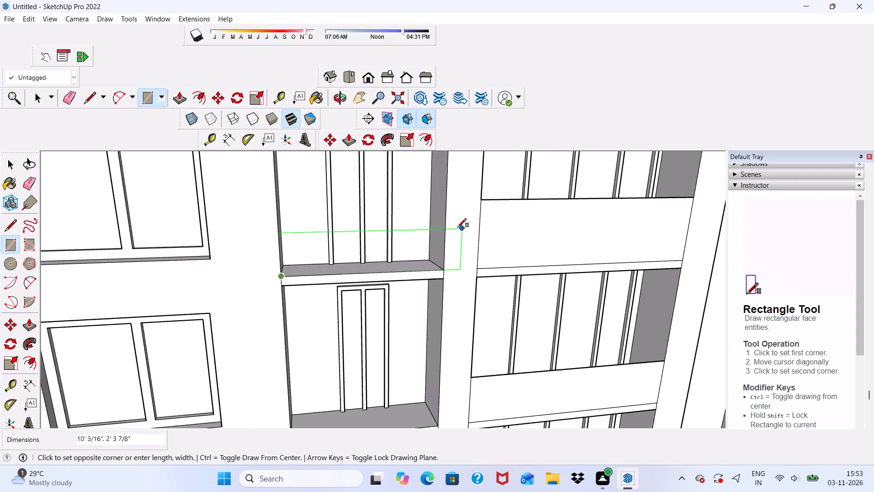
pyautogui.scroll(4, 447, 210)
pyautogui.click(447, 210)
# Draw a parapet rectangle about 9' 1/2" by 3' 5 5/16" across the narrow recessed opening one storey below the top.
pyautogui.scroll(-6, 426, 220)
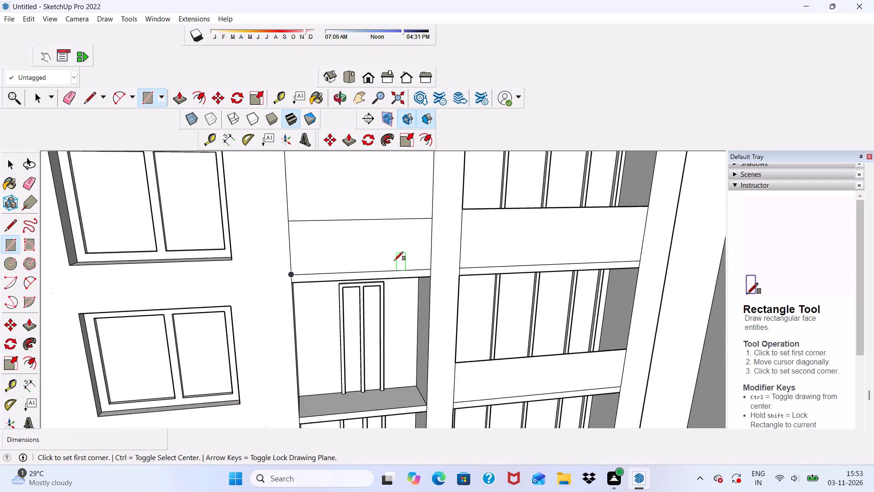
pyautogui.scroll(-5, 390, 266)
pyautogui.moveTo(356, 405); pyautogui.dragTo(341, 394, button='middle')
pyautogui.scroll(6, 341, 394)
pyautogui.scroll(3, 297, 293)
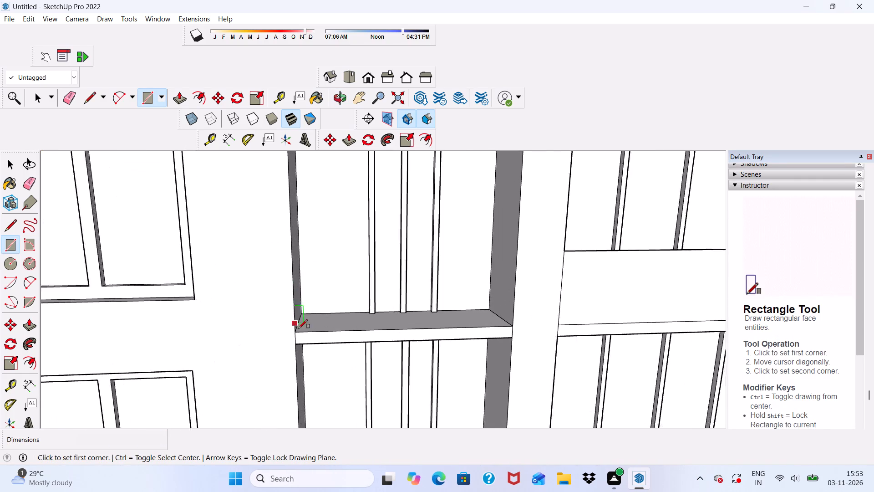
pyautogui.scroll(1, 299, 328)
pyautogui.click(295, 335)
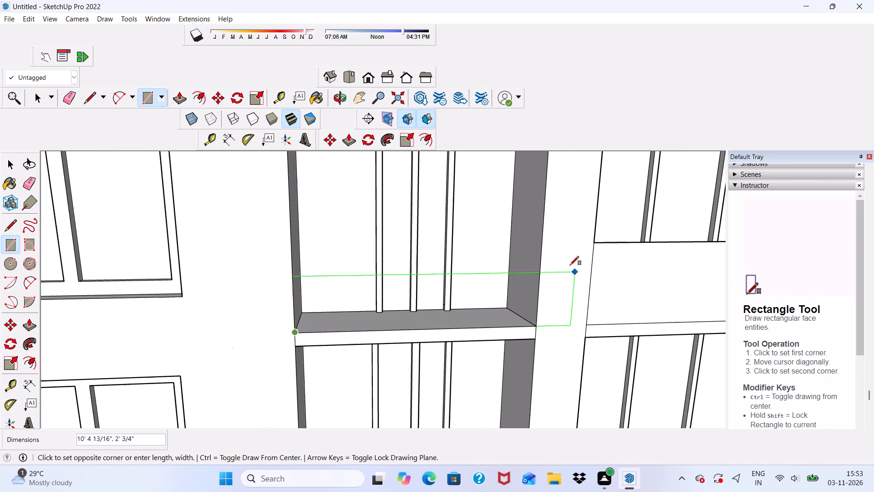
pyautogui.click(543, 235)
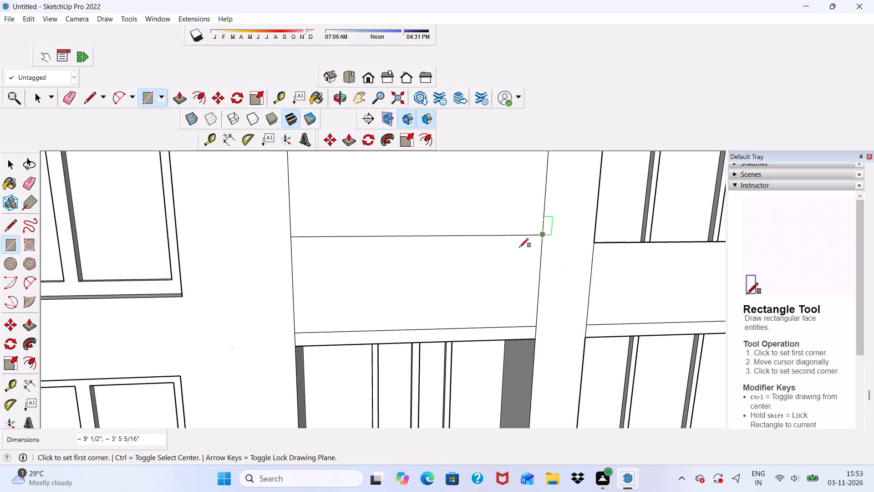
# Draw a parapet rectangle about 9' 1/2" by 3' 9 11/16" across the narrow recessed opening two storeys below the top.
pyautogui.scroll(-4, 405, 280)
pyautogui.scroll(-6, 448, 242)
pyautogui.scroll(4, 399, 371)
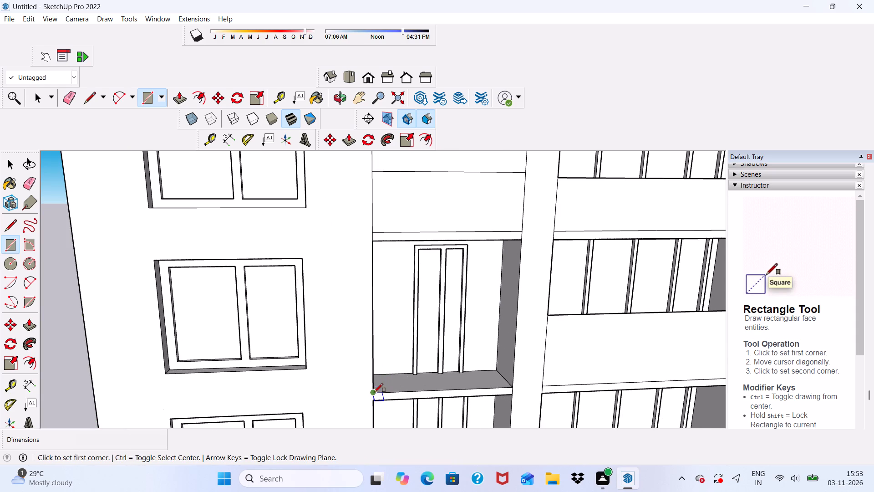
pyautogui.click(371, 393)
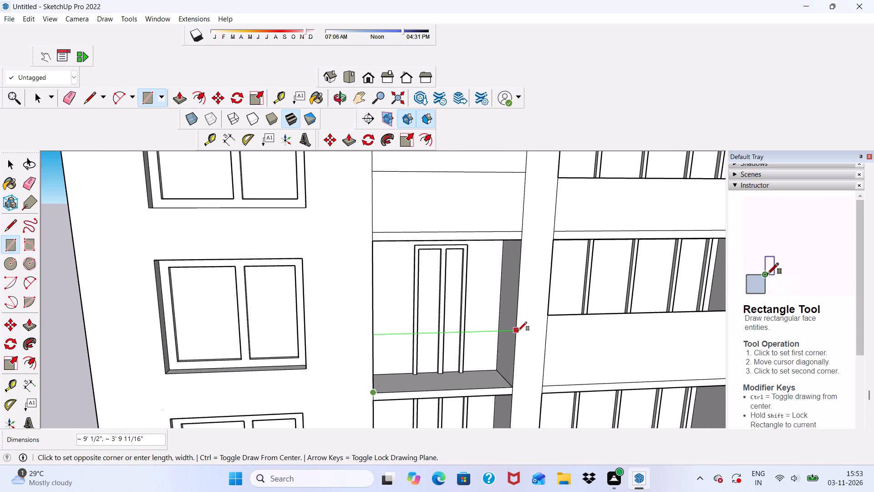
pyautogui.click(518, 328)
# Draw a parapet rectangle about 9' 1/2" by 3' 6 3/4" across the lowest storey's narrow recessed opening.
pyautogui.scroll(-5, 511, 313)
pyautogui.scroll(-3, 494, 227)
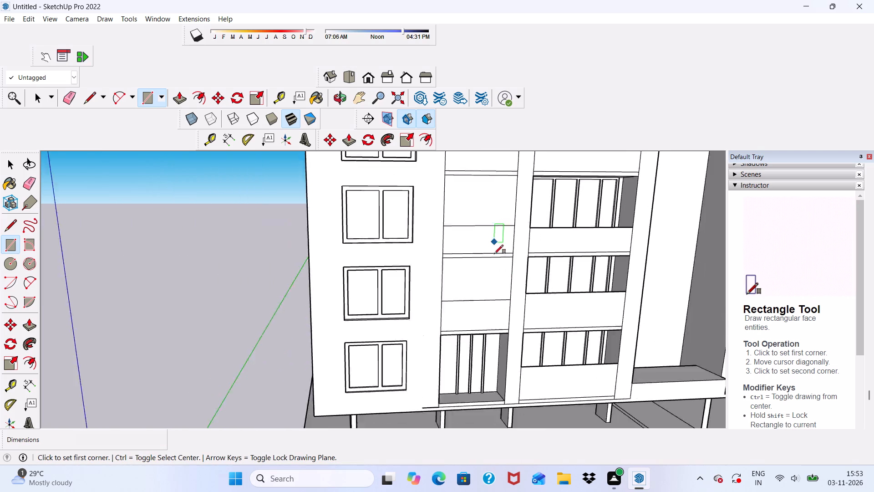
pyautogui.scroll(-3, 494, 254)
pyautogui.scroll(8, 469, 381)
pyautogui.scroll(4, 422, 356)
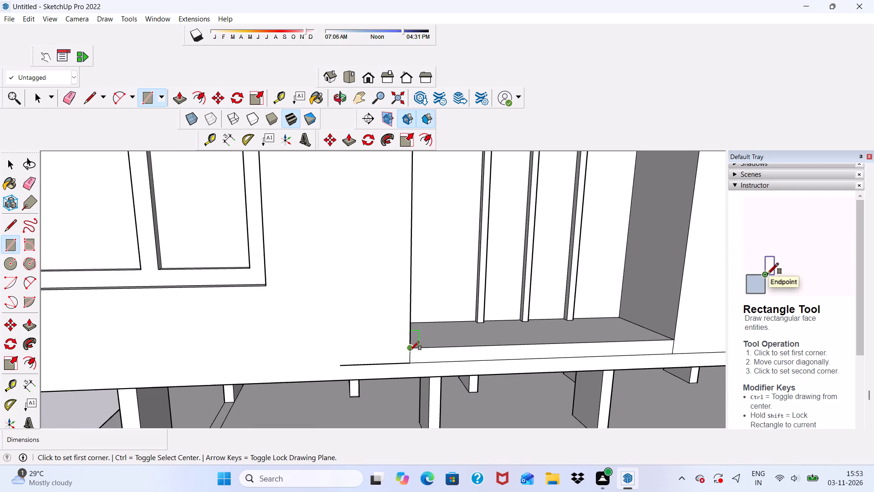
pyautogui.click(411, 350)
pyautogui.scroll(-4, 567, 326)
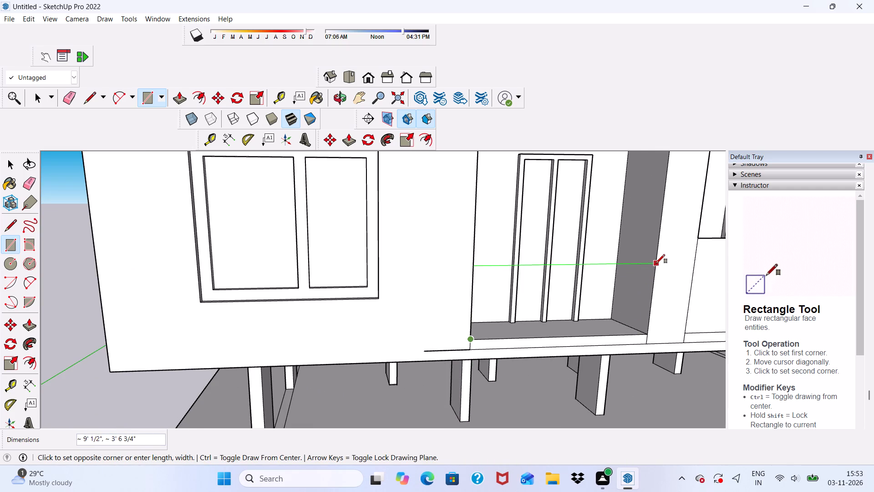
pyautogui.click(656, 263)
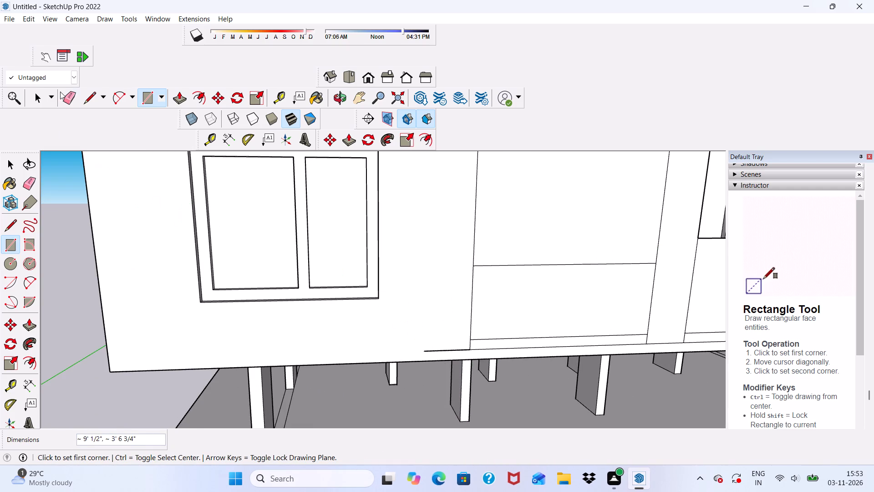
# Erase the stray line and leftover slab edges on the facade below the lowest narrow opening's parapet.
pyautogui.click(66, 102)
pyautogui.scroll(5, 444, 380)
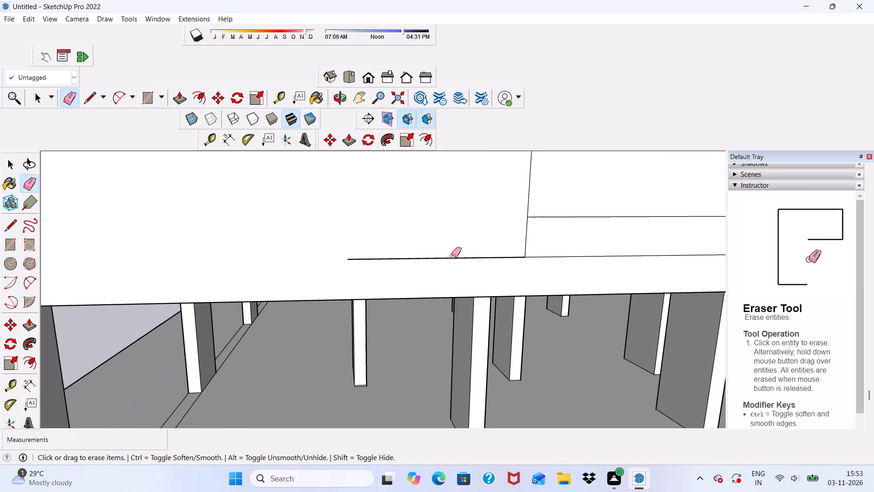
pyautogui.moveTo(452, 255); pyautogui.dragTo(452, 264)
pyautogui.moveTo(523, 239); pyautogui.dragTo(547, 253)
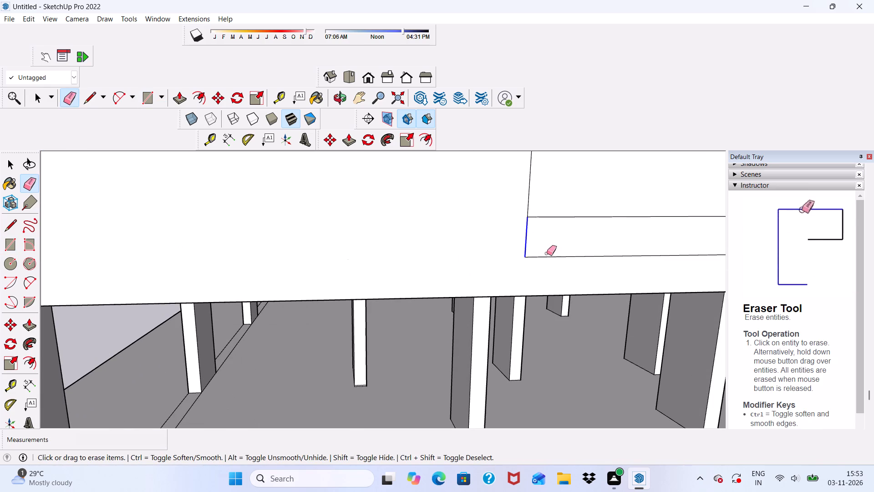
pyautogui.moveTo(547, 253); pyautogui.dragTo(557, 259)
# Delete the faces covering the narrow openings above the parapets on the top storey and the storey below it.
pyautogui.scroll(-6, 409, 272)
pyautogui.scroll(-7, 257, 283)
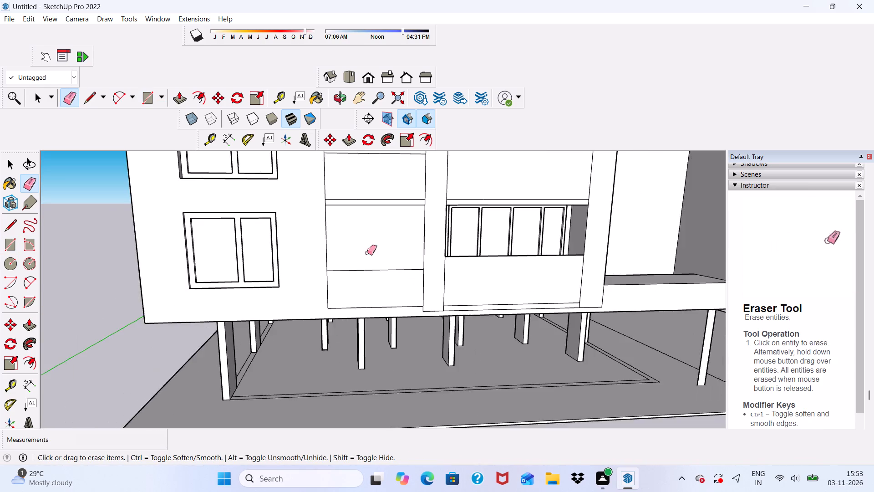
pyautogui.scroll(-6, 337, 247)
pyautogui.scroll(6, 435, 192)
pyautogui.scroll(-14, 433, 190)
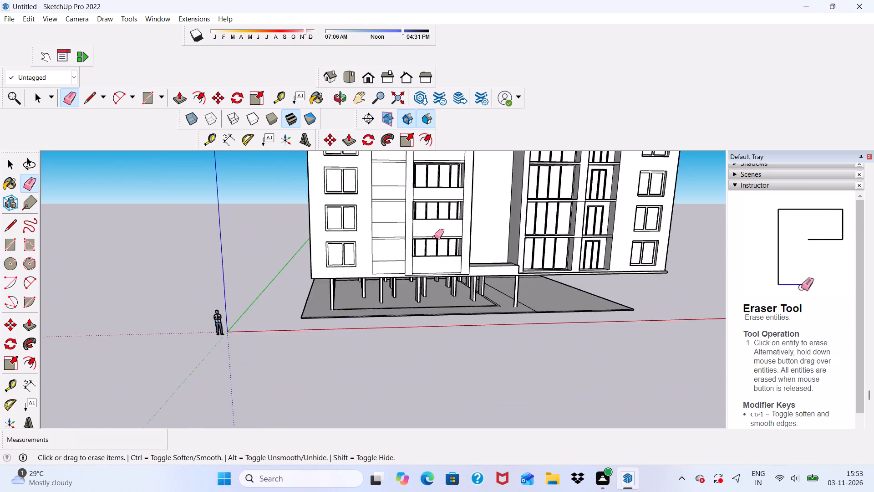
pyautogui.scroll(-3, 434, 237)
pyautogui.scroll(14, 414, 194)
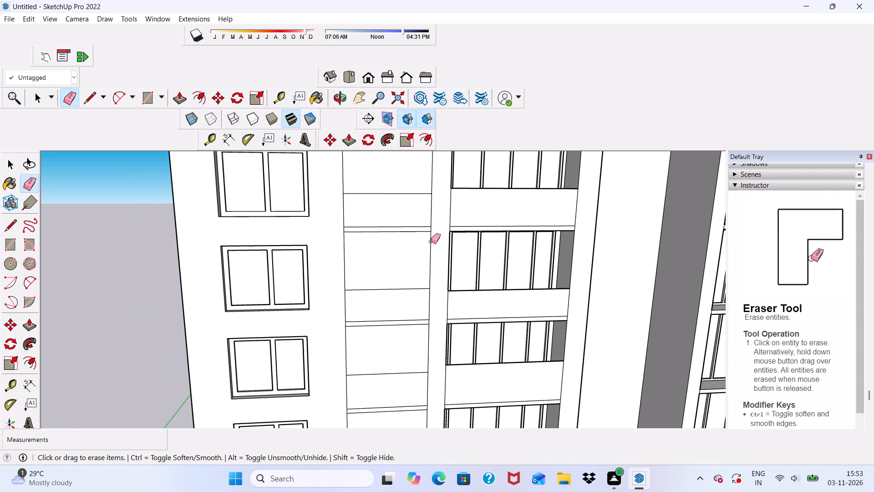
pyautogui.press('space')
pyautogui.click(391, 166)
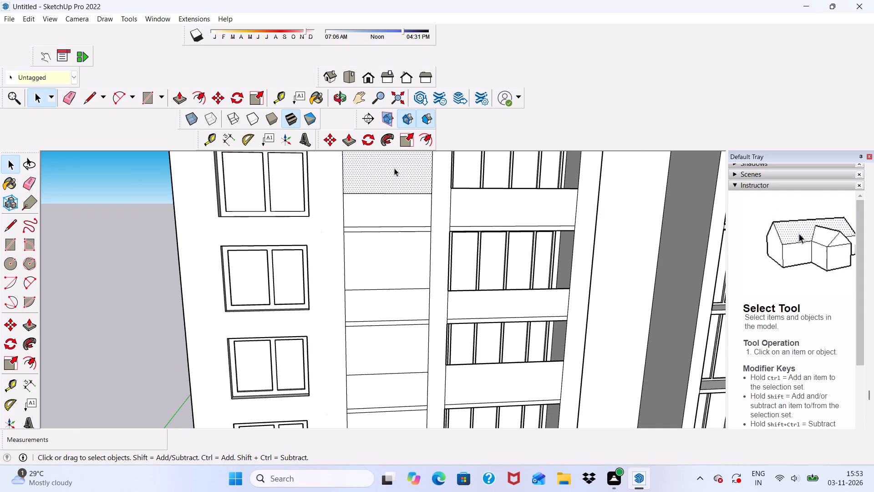
pyautogui.press('Delete')
pyautogui.scroll(2, 375, 174)
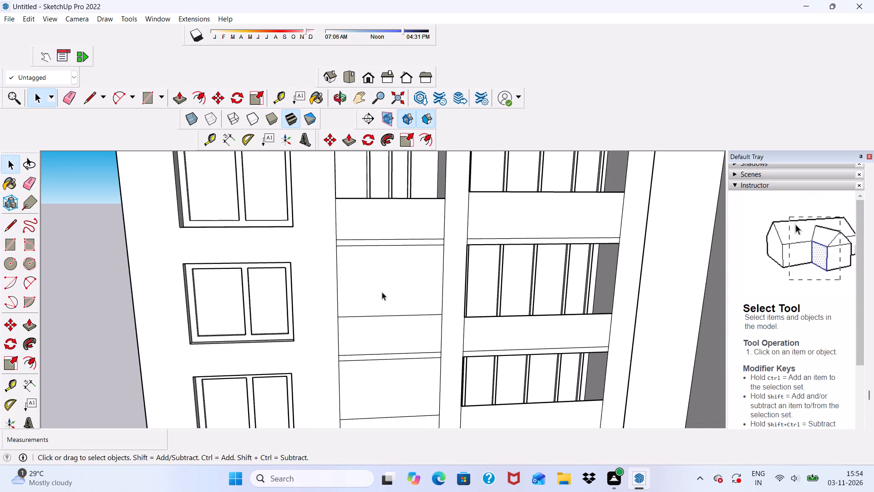
pyautogui.moveTo(382, 292); pyautogui.dragTo(380, 282)
pyautogui.press('Delete')
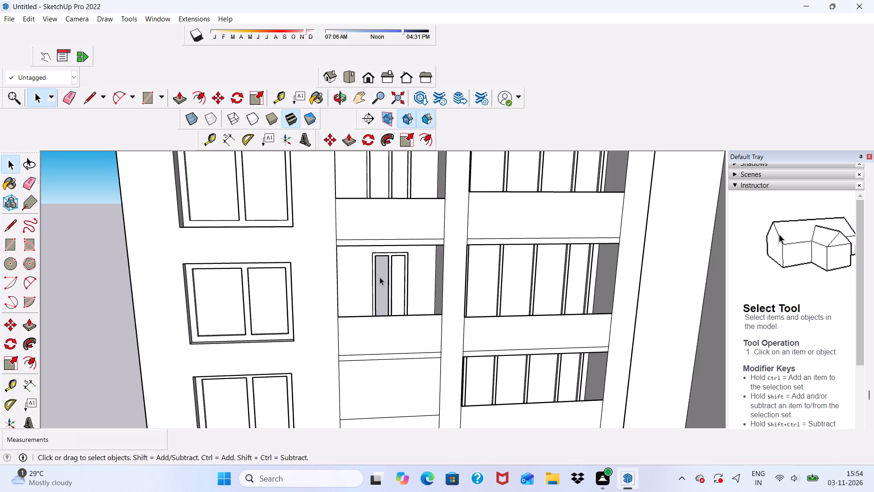
# Examine the narrow balcony's door panes one storey below the top and the building's interior from the rear.
pyautogui.scroll(-6, 370, 279)
pyautogui.scroll(17, 376, 271)
pyautogui.moveTo(364, 287); pyautogui.dragTo(369, 290, button='middle')
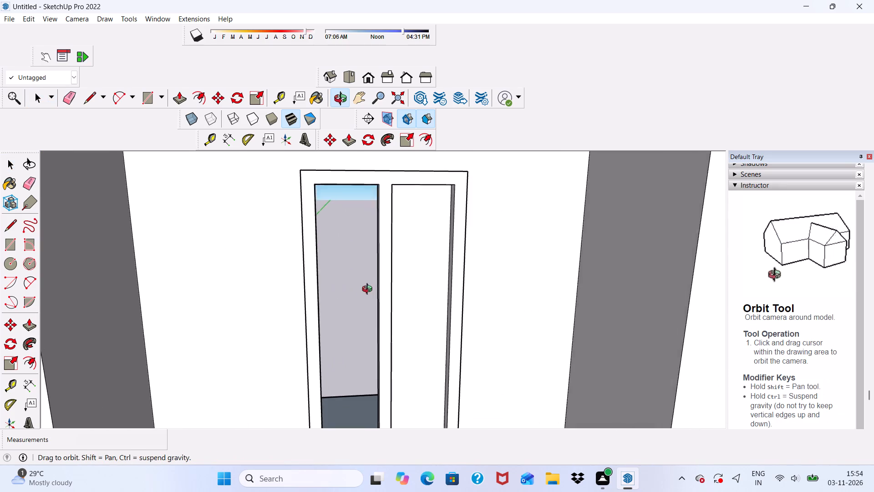
pyautogui.moveTo(369, 290); pyautogui.dragTo(447, 341, button='middle')
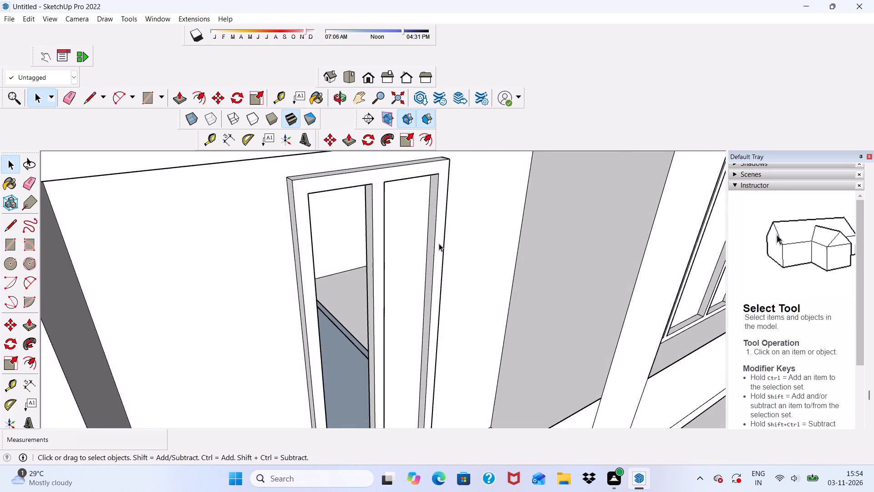
pyautogui.scroll(-20, 431, 238)
pyautogui.scroll(-1, 431, 238)
pyautogui.moveTo(298, 307); pyautogui.dragTo(706, 278, button='middle')
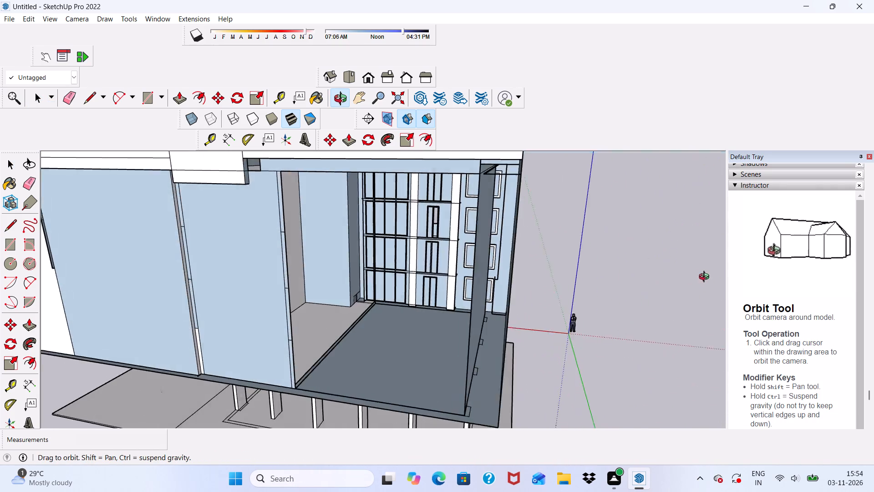
pyautogui.moveTo(706, 278); pyautogui.dragTo(706, 276, button='middle')
pyautogui.scroll(-4, 361, 243)
pyautogui.moveTo(355, 286); pyautogui.dragTo(368, 307, button='middle')
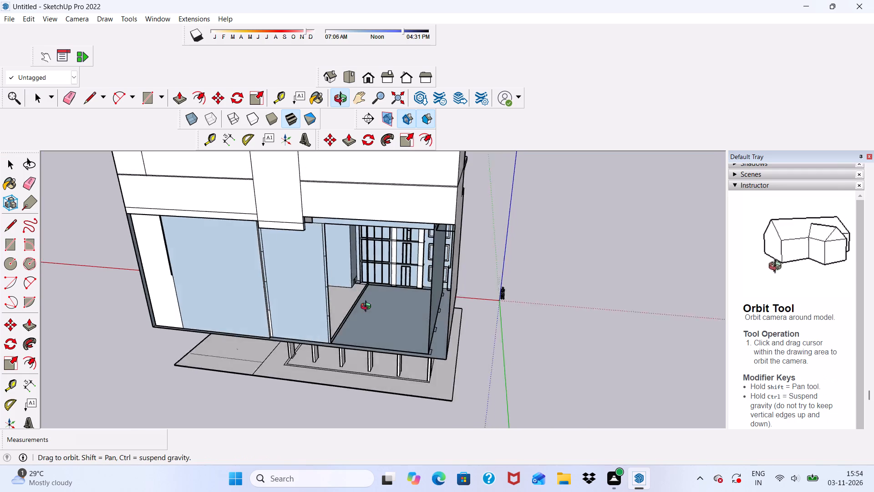
pyautogui.moveTo(368, 307); pyautogui.dragTo(528, 316, button='middle')
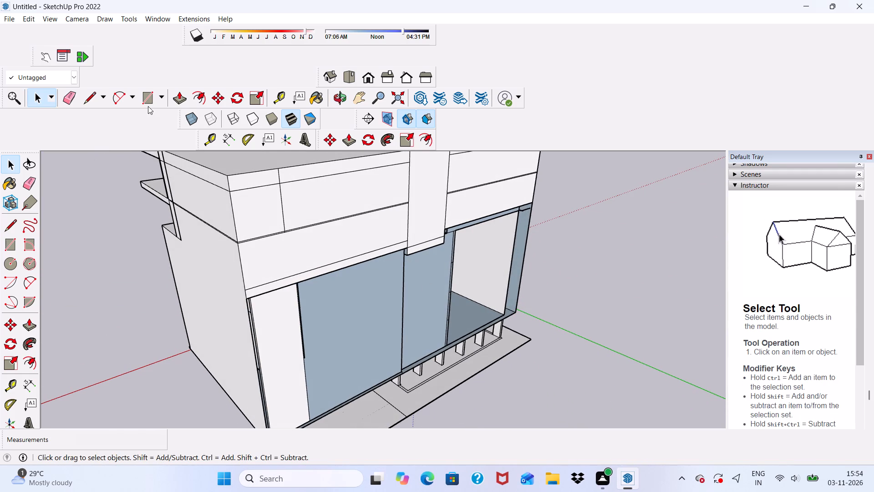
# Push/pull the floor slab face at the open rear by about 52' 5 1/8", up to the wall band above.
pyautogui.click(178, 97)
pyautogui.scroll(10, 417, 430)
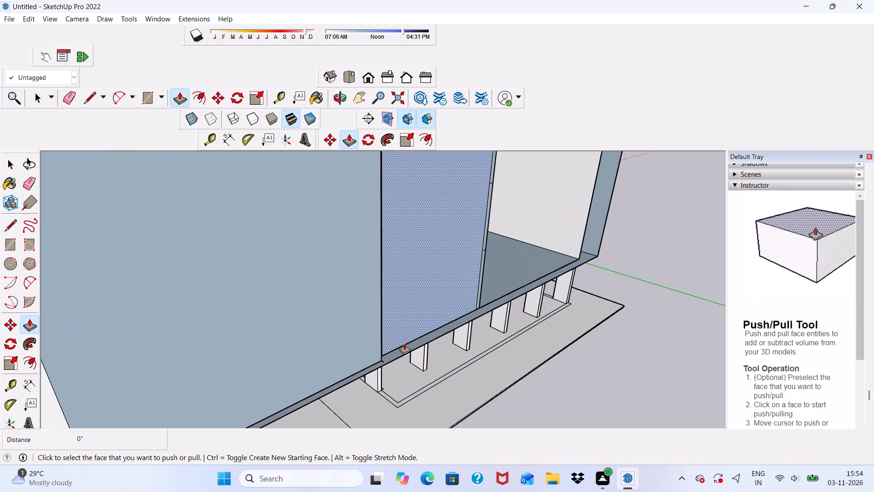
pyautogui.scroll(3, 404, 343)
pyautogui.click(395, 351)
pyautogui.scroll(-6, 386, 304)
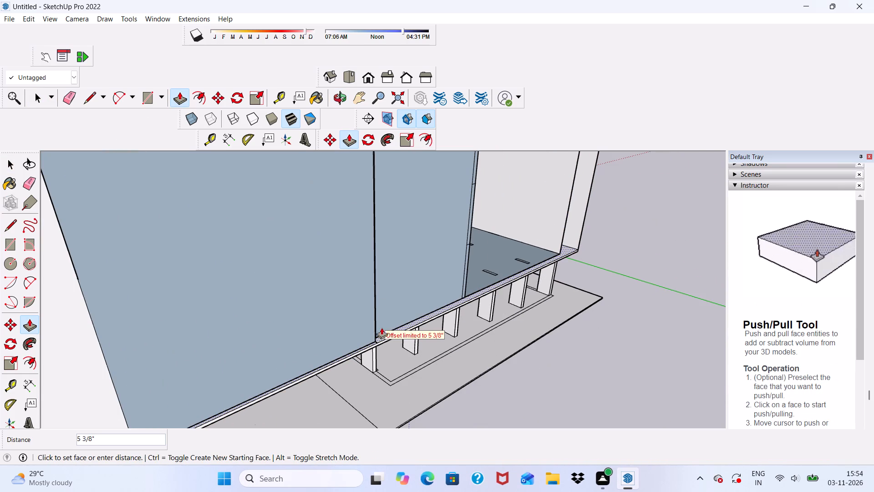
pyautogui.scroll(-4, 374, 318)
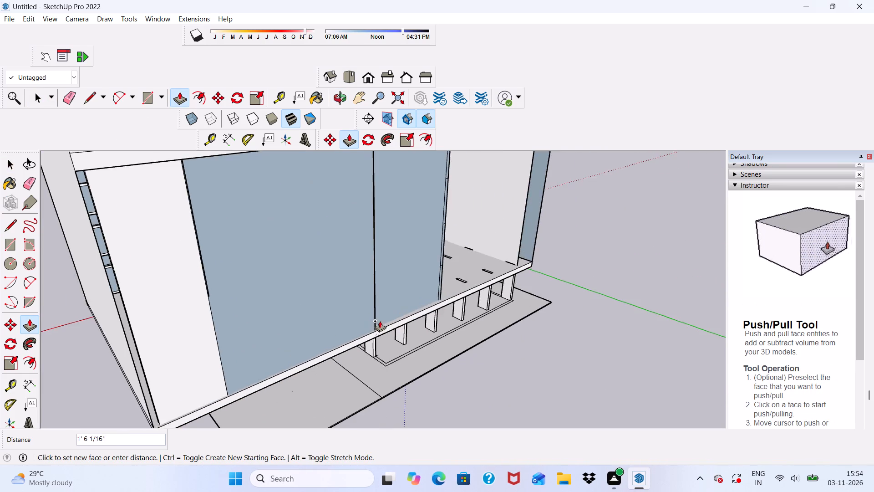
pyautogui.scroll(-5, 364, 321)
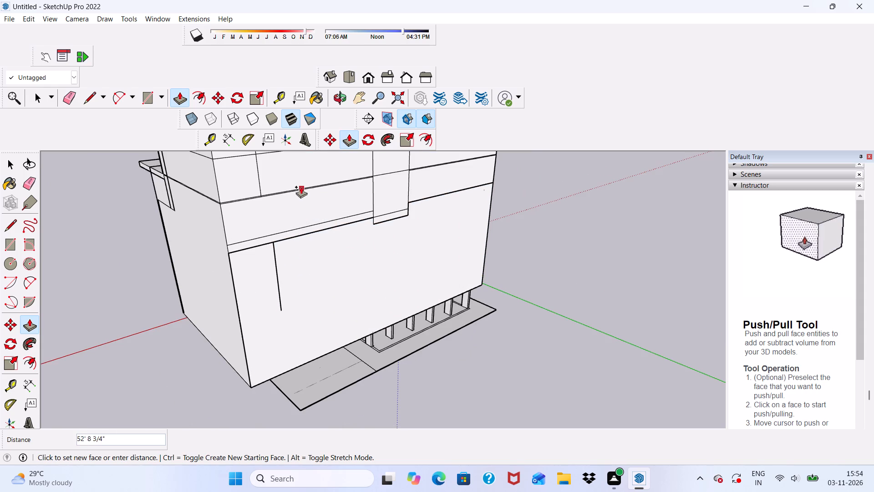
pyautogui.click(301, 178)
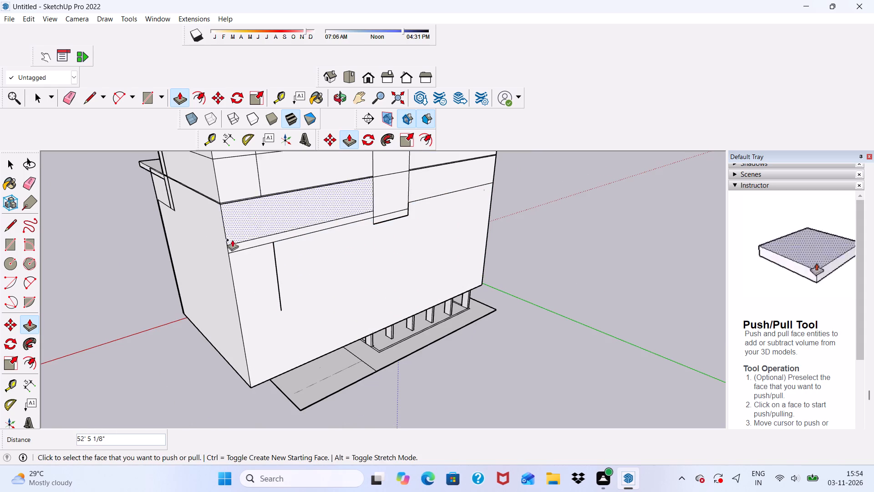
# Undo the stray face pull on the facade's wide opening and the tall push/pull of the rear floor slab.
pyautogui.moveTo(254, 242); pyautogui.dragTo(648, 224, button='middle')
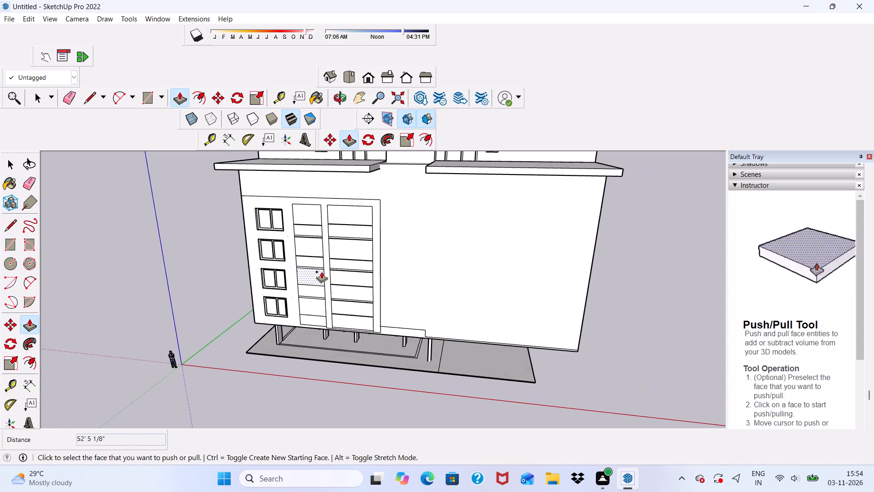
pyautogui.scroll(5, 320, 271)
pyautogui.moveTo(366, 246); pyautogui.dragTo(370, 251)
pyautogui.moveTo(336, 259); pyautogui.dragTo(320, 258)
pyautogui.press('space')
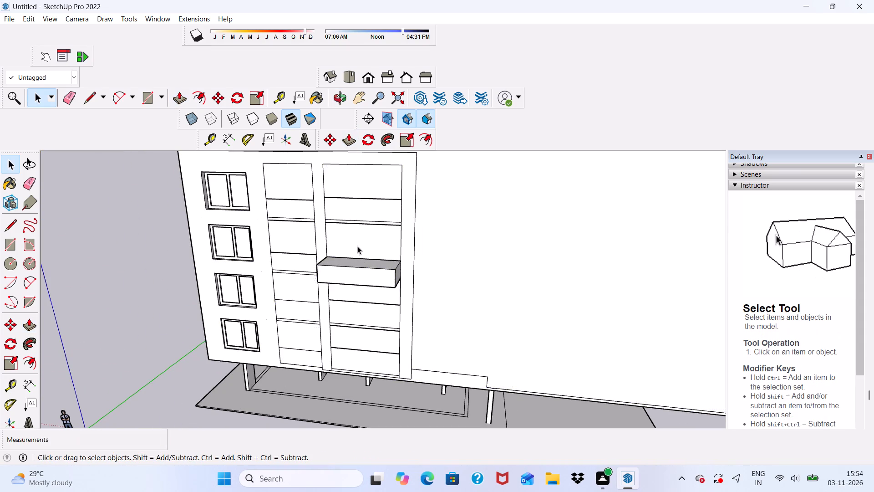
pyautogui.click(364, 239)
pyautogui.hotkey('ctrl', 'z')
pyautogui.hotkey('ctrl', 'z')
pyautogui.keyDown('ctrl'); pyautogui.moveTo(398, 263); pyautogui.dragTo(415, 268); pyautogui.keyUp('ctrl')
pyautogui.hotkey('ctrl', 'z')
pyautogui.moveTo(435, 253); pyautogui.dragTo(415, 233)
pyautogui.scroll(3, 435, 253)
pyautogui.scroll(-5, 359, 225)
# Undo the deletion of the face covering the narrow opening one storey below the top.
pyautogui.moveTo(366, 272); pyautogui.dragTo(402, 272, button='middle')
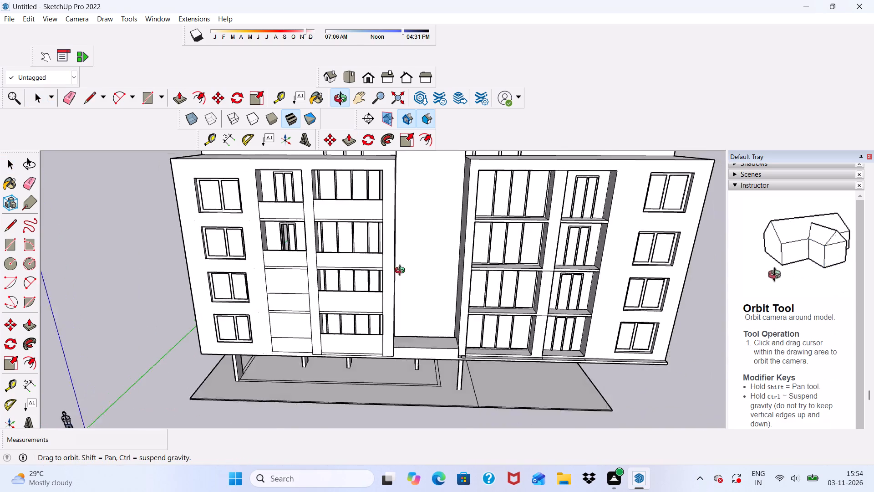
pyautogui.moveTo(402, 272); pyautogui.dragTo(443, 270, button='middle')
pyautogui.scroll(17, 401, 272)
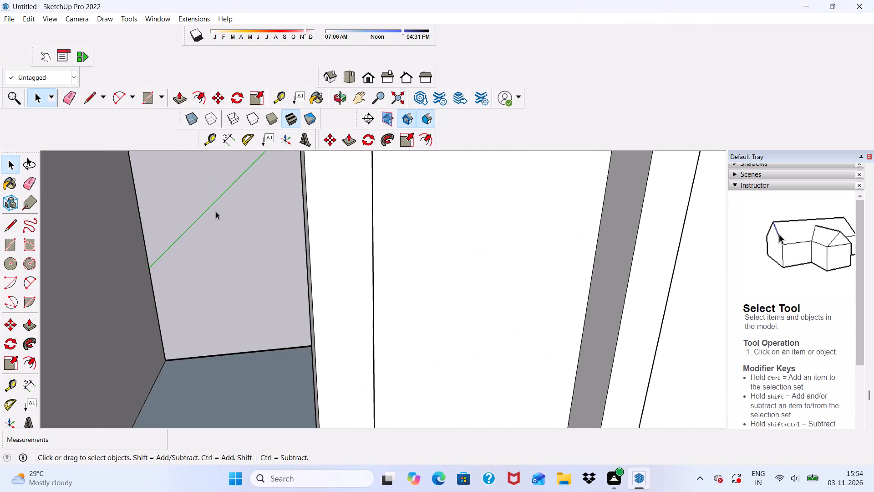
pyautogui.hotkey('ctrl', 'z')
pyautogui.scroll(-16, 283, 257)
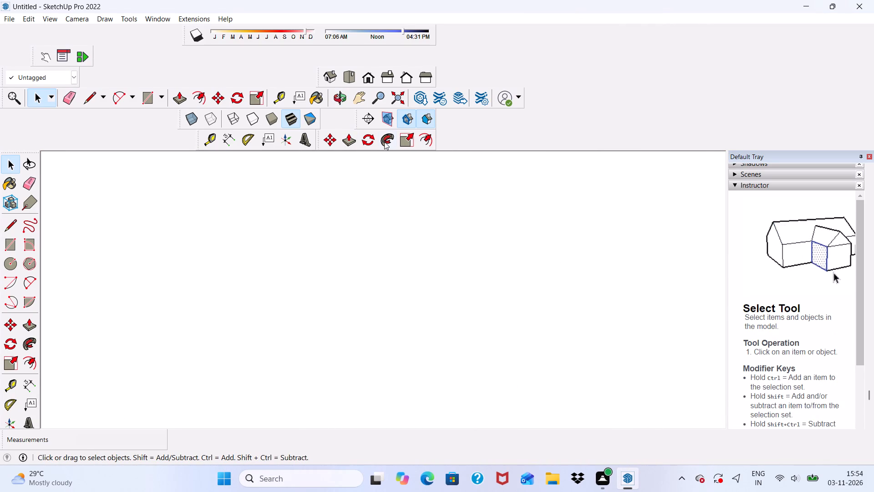
# Delete the faces covering the narrow openings above the parapets on the three storeys below the top one.
pyautogui.click(371, 77)
pyautogui.scroll(-20, 373, 212)
pyautogui.scroll(-1, 373, 212)
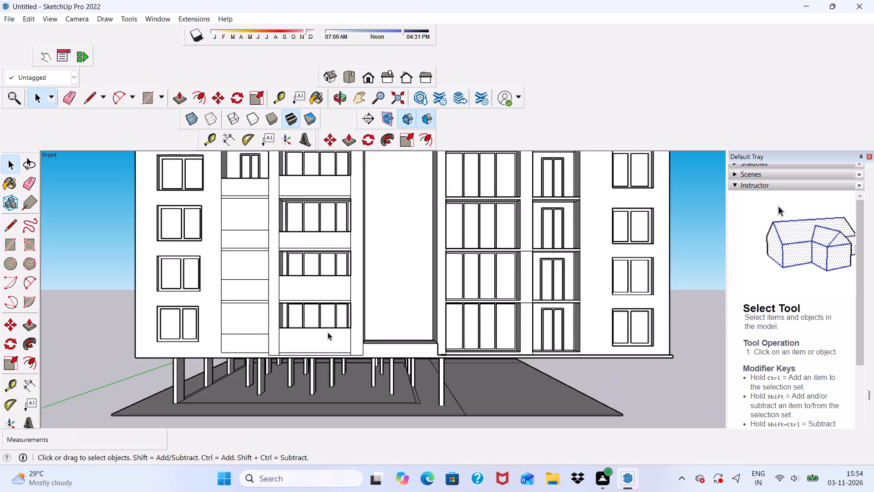
pyautogui.scroll(-3, 328, 332)
pyautogui.scroll(3, 320, 241)
pyautogui.moveTo(312, 293); pyautogui.dragTo(315, 341, button='middle')
pyautogui.scroll(5, 292, 333)
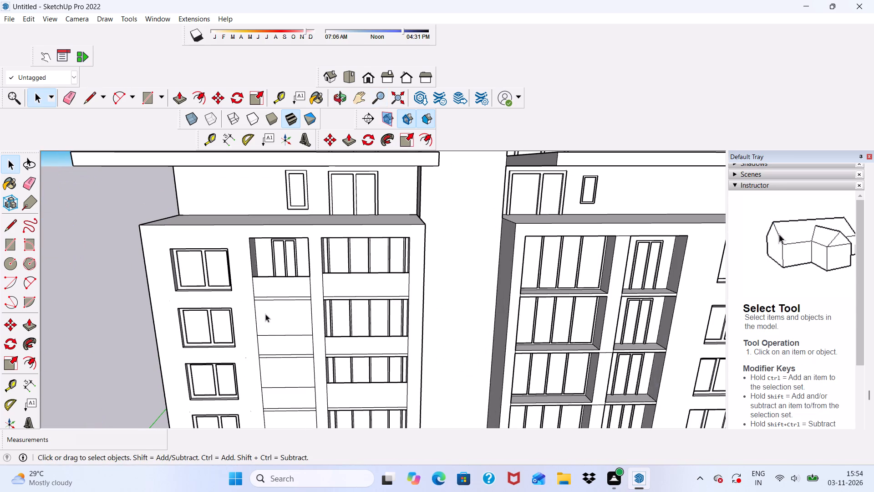
pyautogui.click(271, 316)
pyautogui.press('Delete')
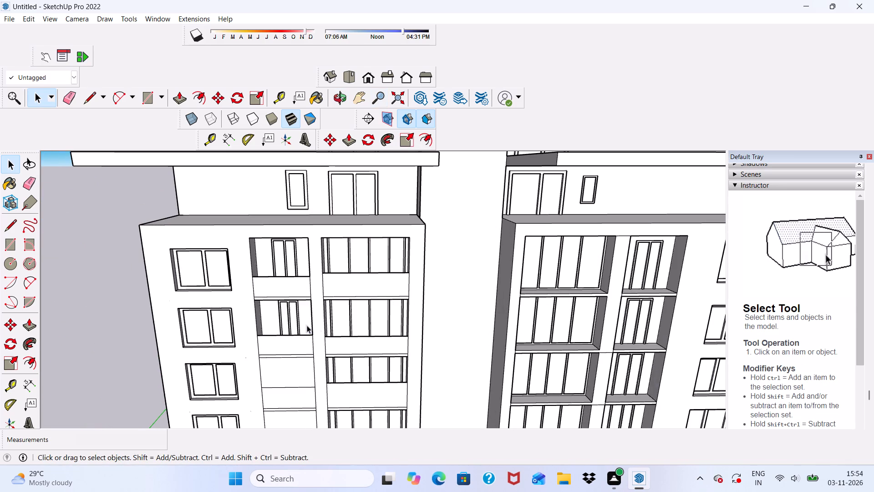
pyautogui.scroll(-4, 324, 328)
pyautogui.scroll(5, 302, 360)
pyautogui.click(287, 367)
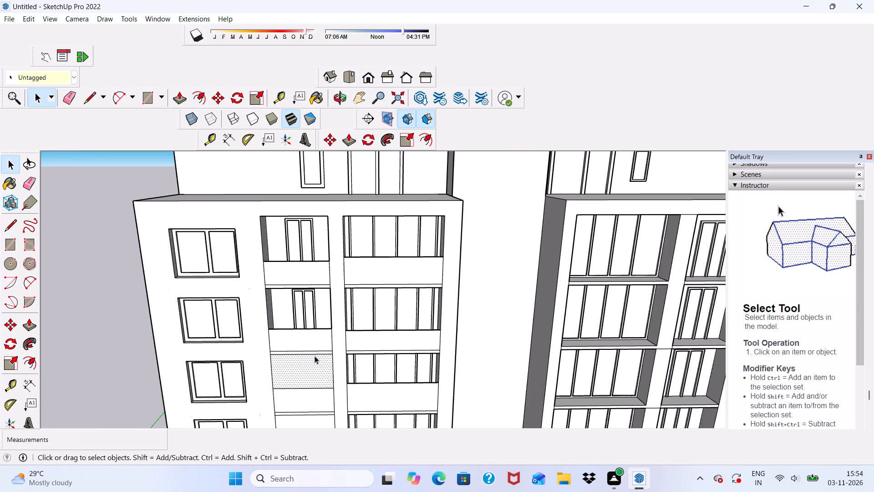
pyautogui.press('Delete')
pyautogui.scroll(-5, 318, 338)
pyautogui.scroll(6, 315, 376)
pyautogui.click(299, 410)
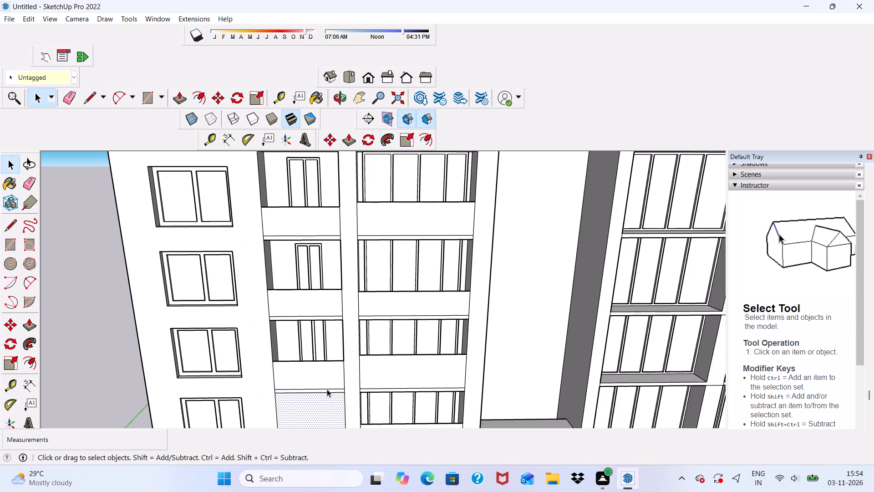
pyautogui.press('Delete')
# Draw a parapet rectangle about 14' 5" by 4' 9" across the top storey's wide opening on the facade's other wing.
pyautogui.scroll(-5, 349, 374)
pyautogui.scroll(-4, 350, 311)
pyautogui.moveTo(343, 378); pyautogui.dragTo(349, 378, button='middle')
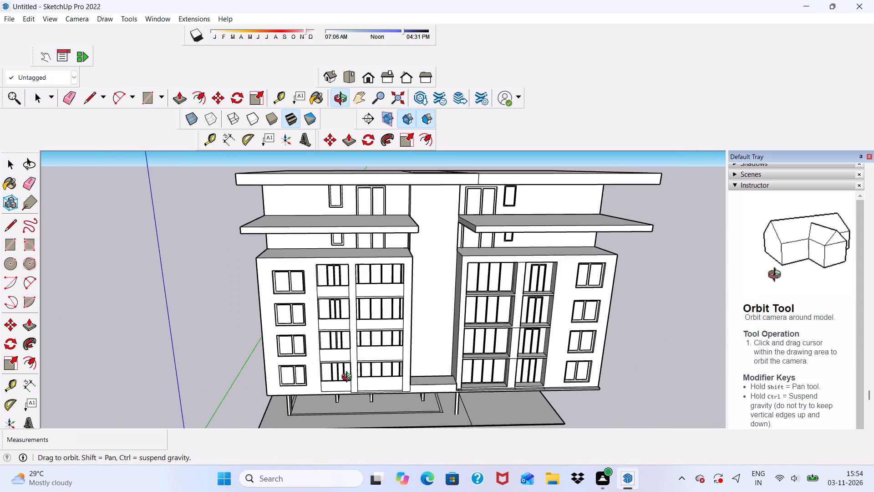
pyautogui.moveTo(349, 378); pyautogui.dragTo(372, 376, button='middle')
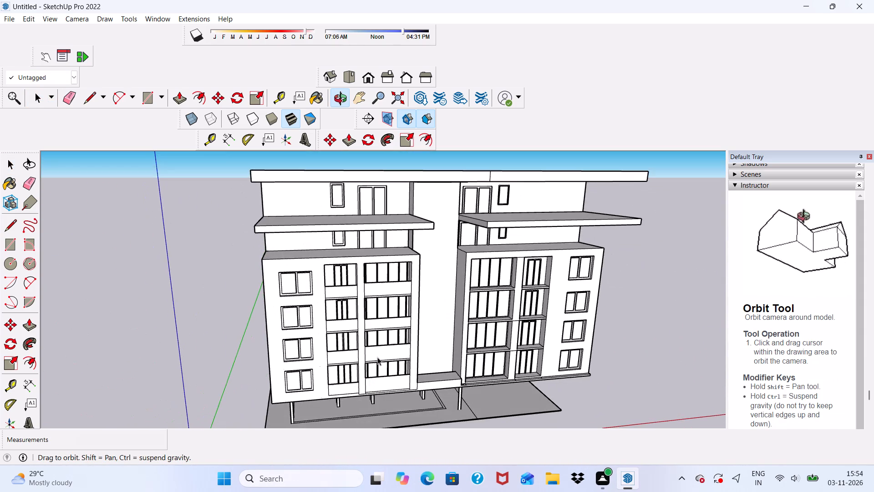
pyautogui.scroll(5, 530, 354)
pyautogui.scroll(-3, 450, 275)
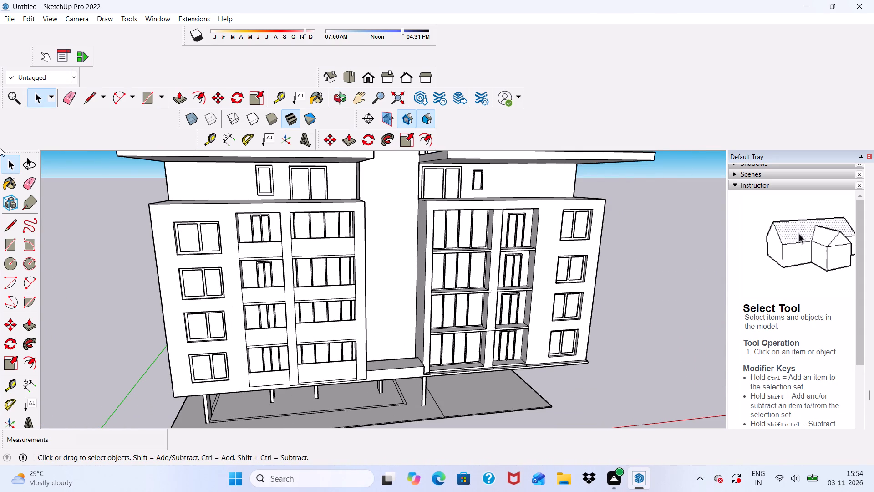
pyautogui.click(147, 99)
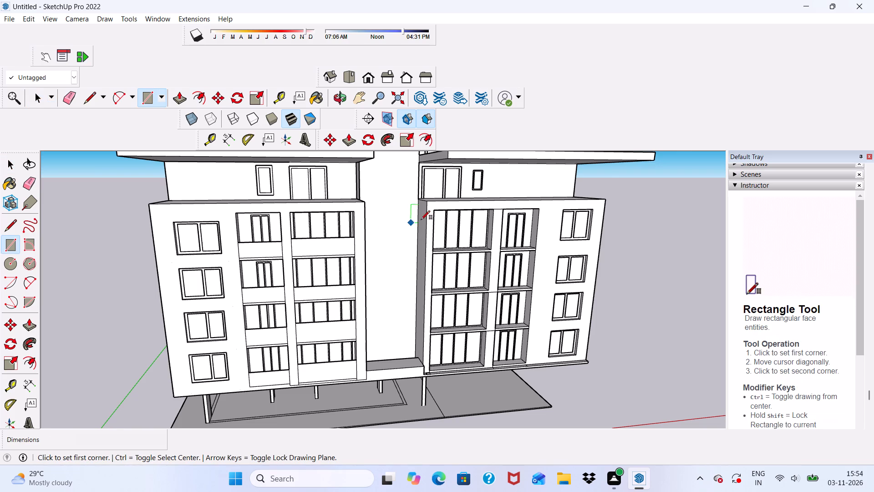
pyautogui.scroll(3, 455, 240)
pyautogui.scroll(-1, 417, 253)
pyautogui.moveTo(419, 260); pyautogui.dragTo(349, 277, button='middle')
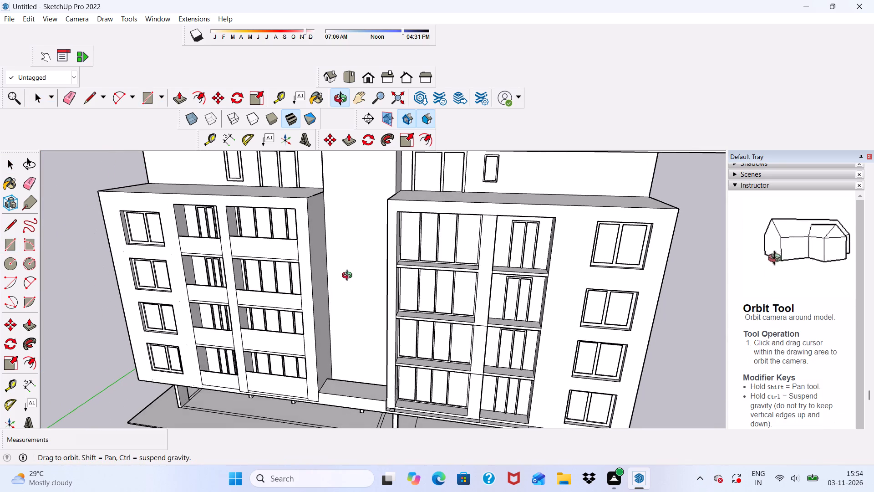
pyautogui.moveTo(349, 277); pyautogui.dragTo(363, 277, button='middle')
pyautogui.scroll(5, 369, 267)
pyautogui.scroll(2, 426, 258)
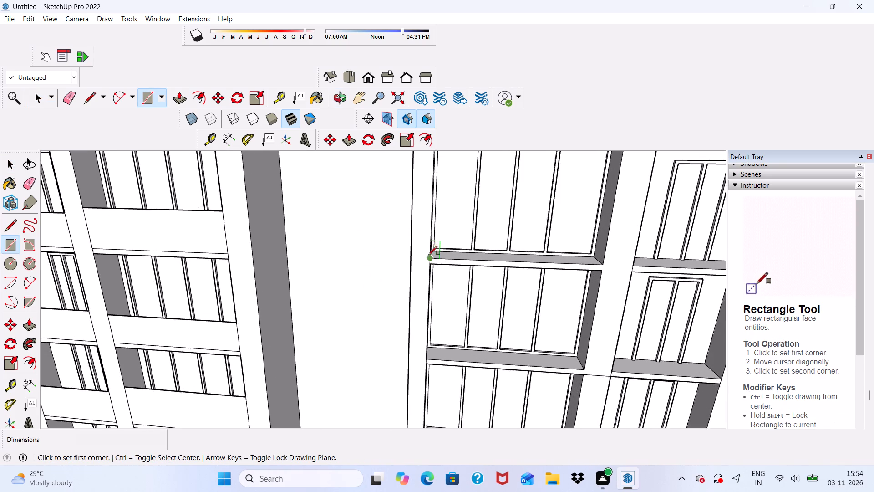
pyautogui.scroll(3, 428, 255)
pyautogui.click(432, 261)
pyautogui.scroll(-5, 456, 303)
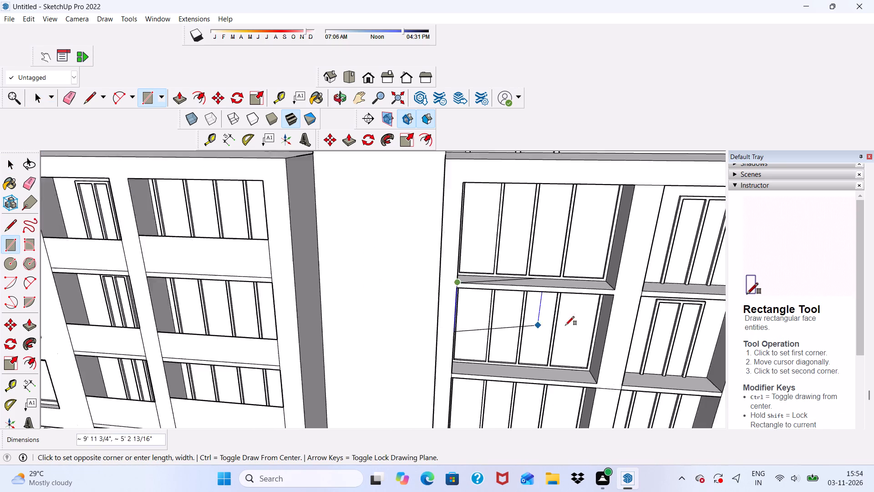
pyautogui.scroll(-1, 565, 325)
pyautogui.scroll(5, 619, 262)
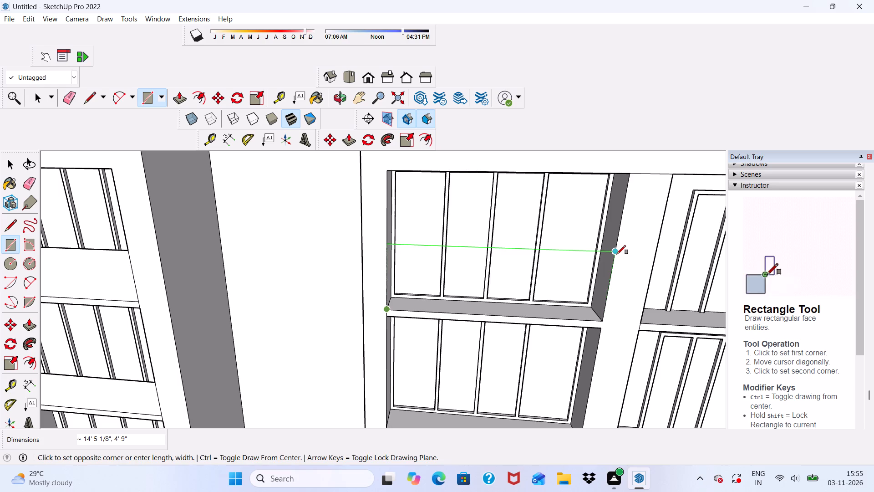
pyautogui.click(617, 254)
# Draw a parapet rectangle about 14' 5" wide across the same wing's wide opening one storey below the top.
pyautogui.scroll(-6, 549, 194)
pyautogui.scroll(1, 548, 312)
pyautogui.moveTo(515, 338); pyautogui.dragTo(510, 275, button='middle')
pyautogui.scroll(1, 508, 272)
pyautogui.scroll(-6, 420, 255)
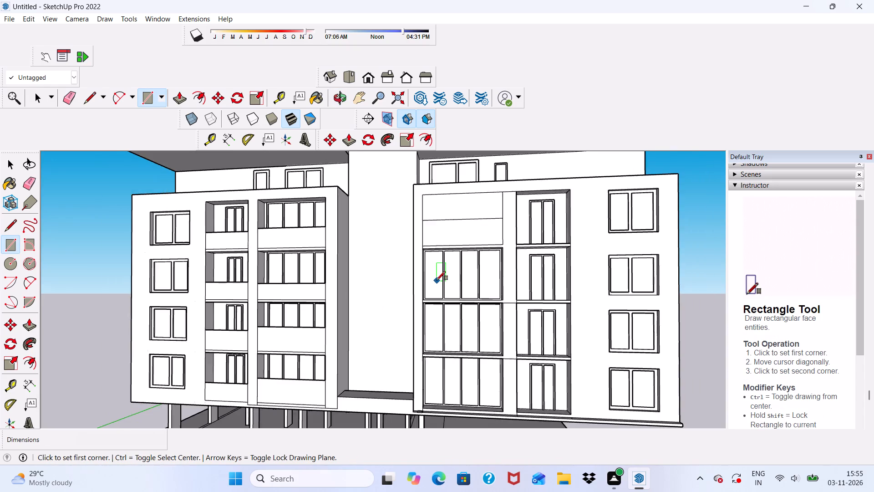
pyautogui.scroll(-4, 437, 280)
pyautogui.scroll(7, 457, 300)
pyautogui.scroll(8, 386, 303)
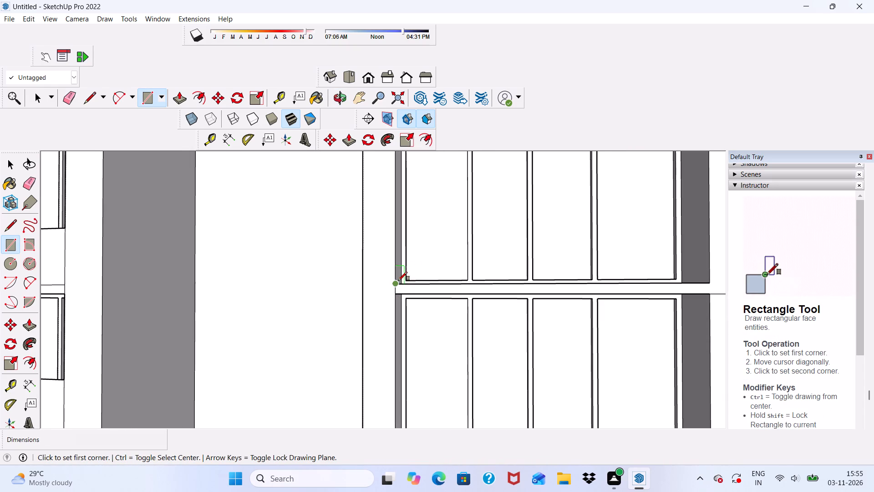
pyautogui.click(395, 287)
pyautogui.scroll(-6, 463, 279)
pyautogui.scroll(6, 603, 259)
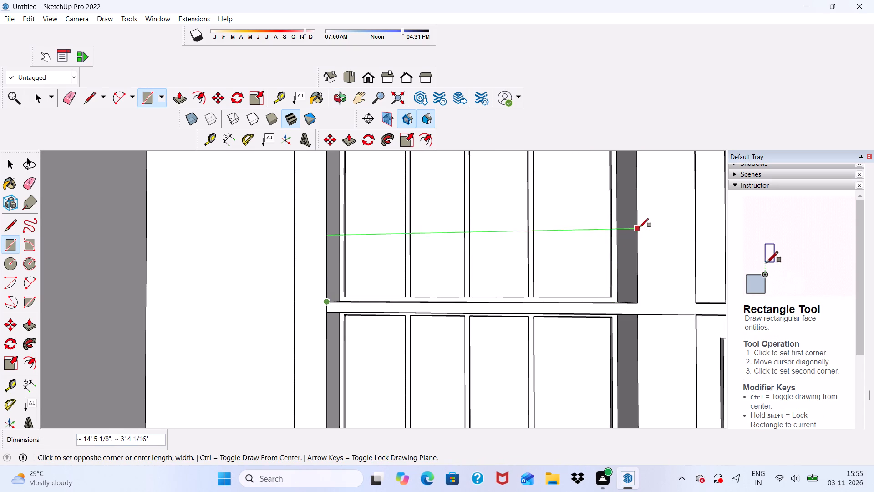
pyautogui.click(639, 220)
# Draw a parapet rectangle across the full width of the same wing's wide opening two storeys below the top.
pyautogui.scroll(-11, 495, 226)
pyautogui.scroll(6, 413, 356)
pyautogui.scroll(3, 411, 311)
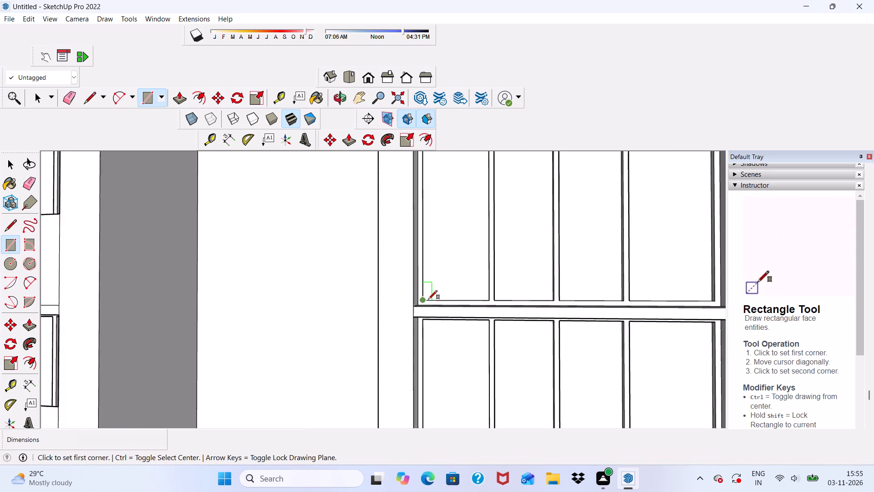
pyautogui.scroll(10, 428, 299)
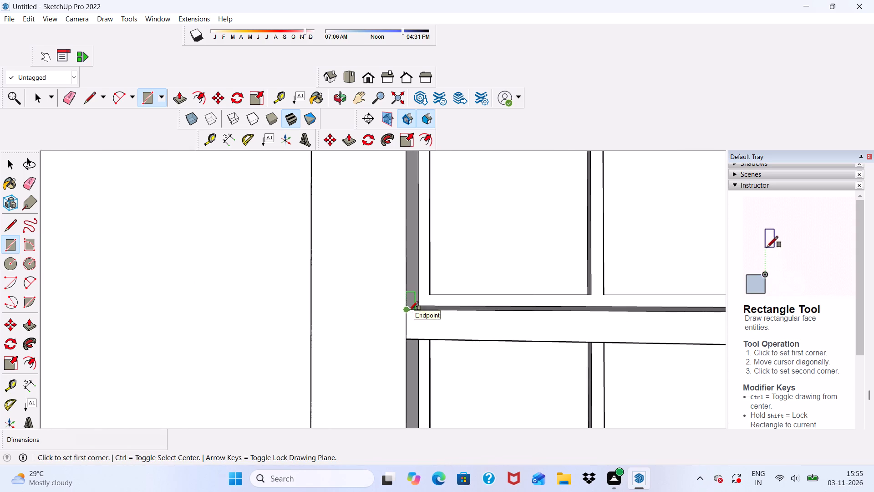
pyautogui.click(409, 310)
pyautogui.scroll(-5, 422, 304)
pyautogui.scroll(-6, 447, 241)
pyautogui.scroll(1, 557, 247)
pyautogui.scroll(-4, 551, 214)
pyautogui.scroll(2, 633, 245)
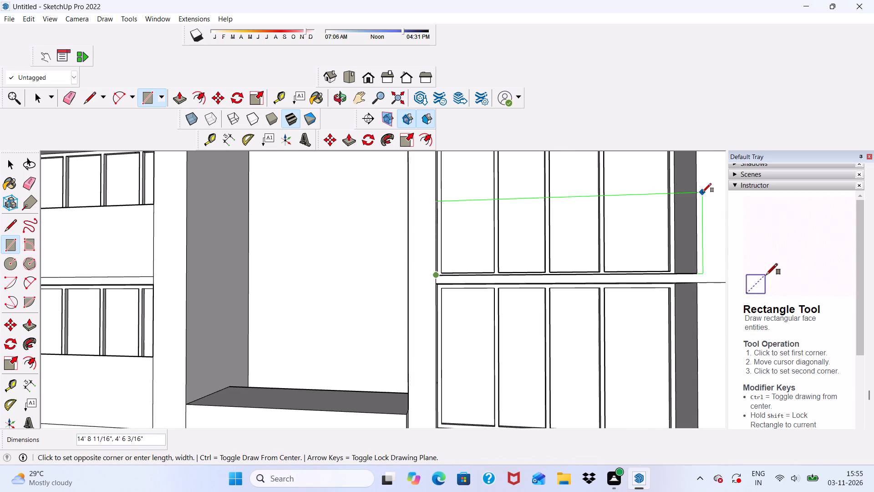
pyautogui.click(694, 202)
# Pull the pier face between the central recess and the other wing's wide openings outward 1' with Push/Pull.
pyautogui.scroll(-6, 669, 200)
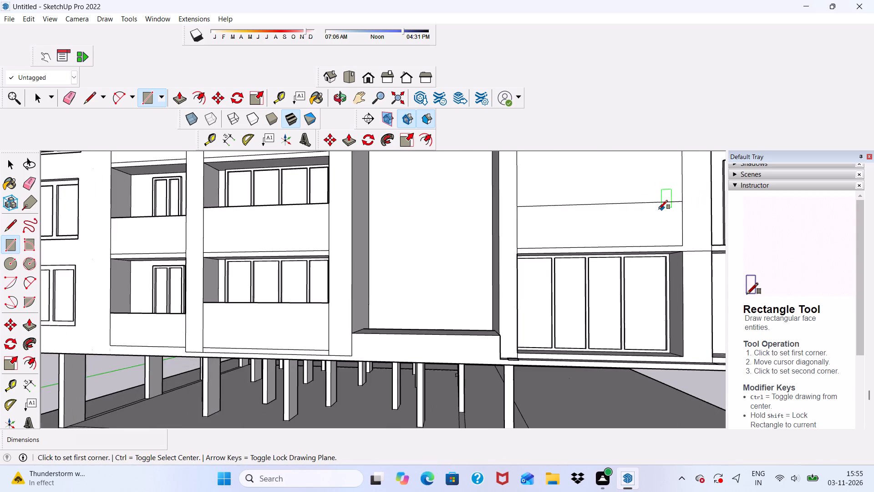
pyautogui.scroll(-5, 575, 258)
pyautogui.moveTo(573, 334); pyautogui.dragTo(574, 346, button='middle')
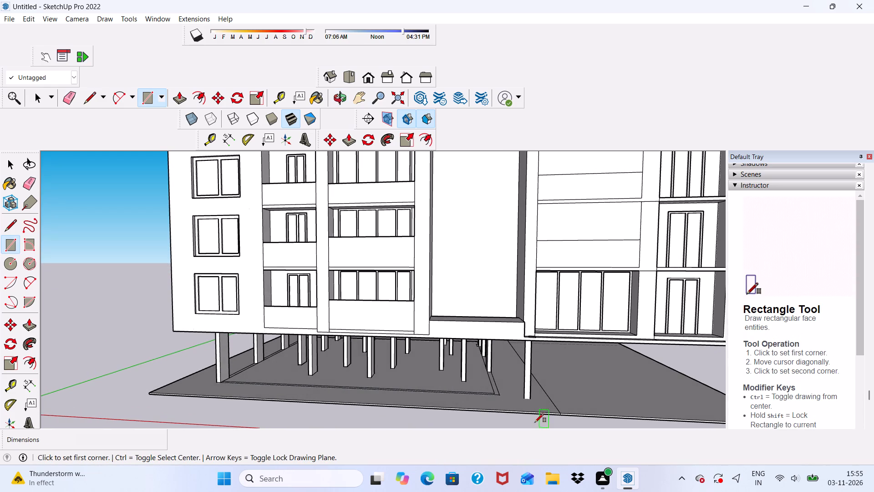
pyautogui.scroll(19, 529, 329)
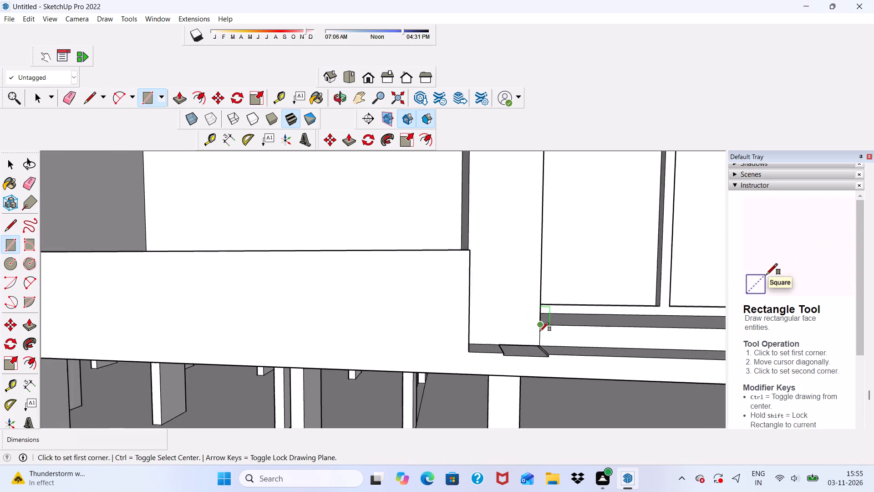
pyautogui.scroll(1, 540, 331)
pyautogui.scroll(-6, 528, 335)
pyautogui.moveTo(515, 389); pyautogui.dragTo(498, 455, button='middle')
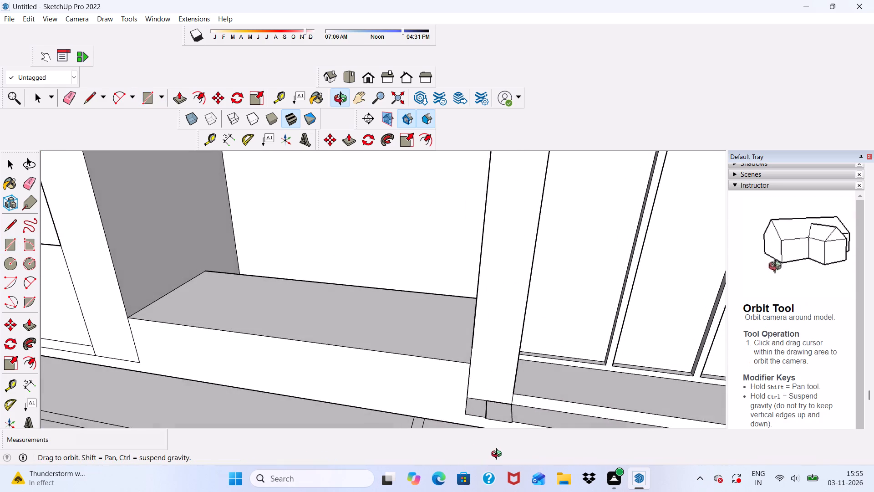
pyautogui.moveTo(498, 455); pyautogui.dragTo(570, 436, button='middle')
pyautogui.scroll(1, 597, 410)
pyautogui.scroll(-5, 458, 334)
pyautogui.scroll(-10, 382, 366)
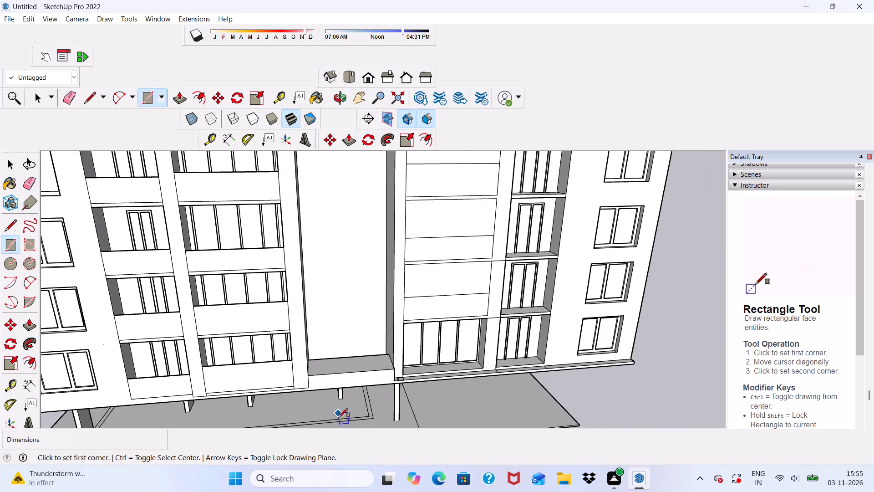
pyautogui.moveTo(340, 441); pyautogui.dragTo(299, 479, button='middle')
pyautogui.scroll(4, 437, 366)
pyautogui.press('space')
pyautogui.scroll(1, 388, 372)
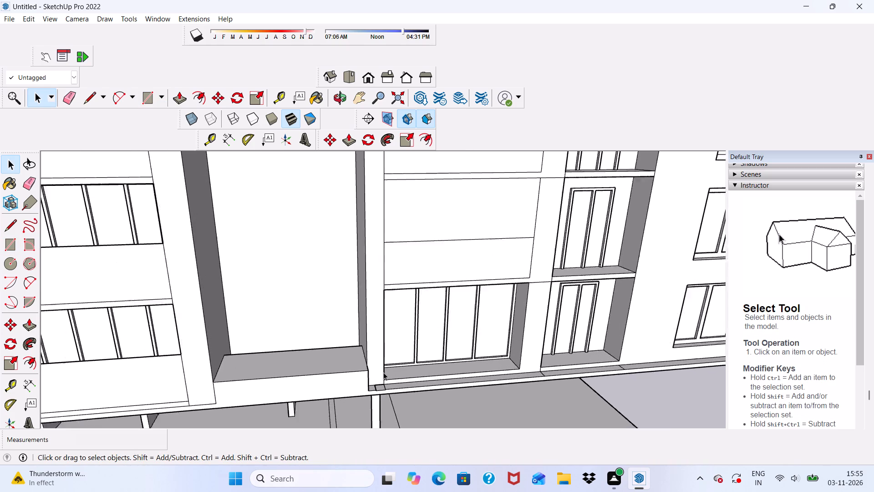
pyautogui.scroll(6, 383, 372)
pyautogui.click(375, 369)
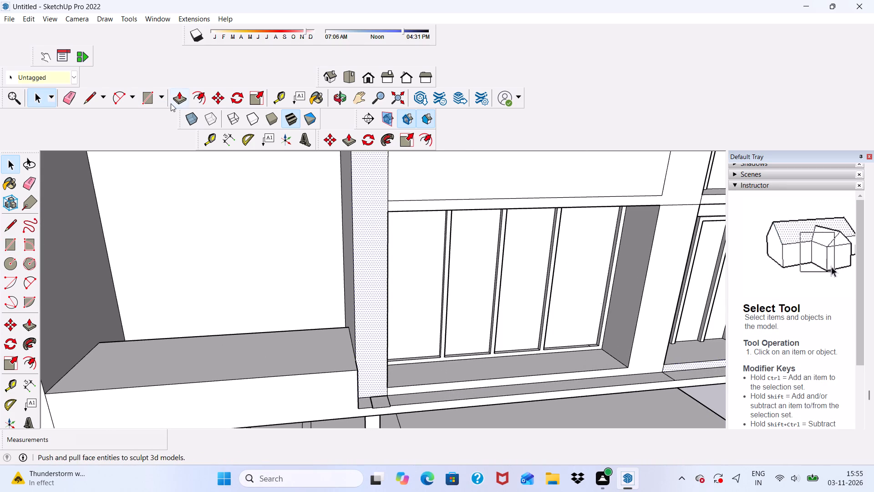
pyautogui.moveTo(183, 97); pyautogui.dragTo(190, 108)
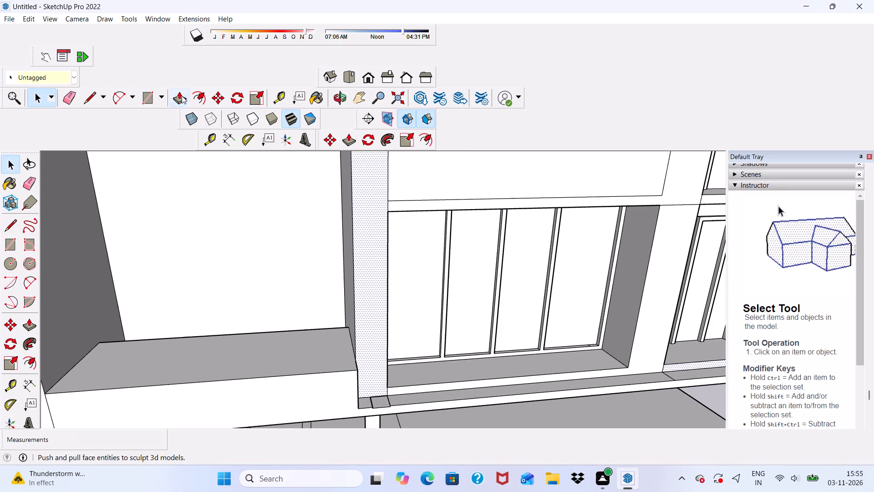
pyautogui.click(182, 96)
pyautogui.click(373, 348)
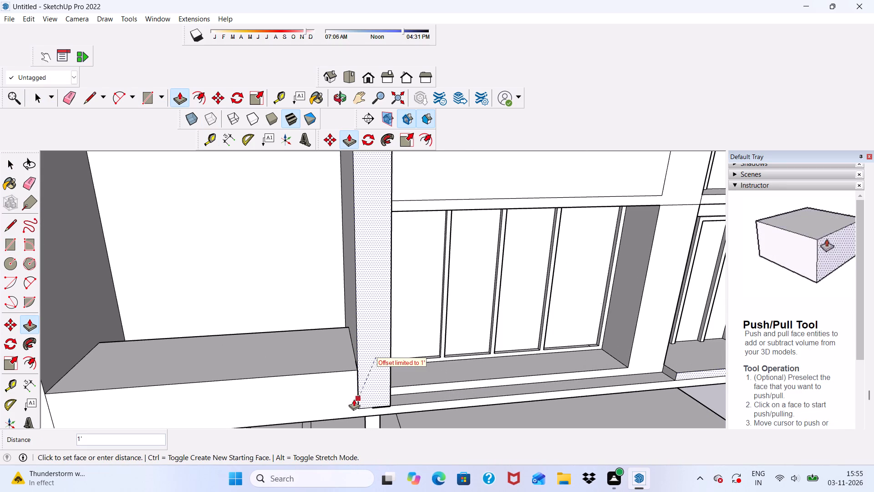
pyautogui.click(354, 399)
# Pull the slab-edge face below the same wing's lowest wide opening outward 1' with Push/Pull.
pyautogui.scroll(-2, 568, 363)
pyautogui.scroll(-5, 483, 308)
pyautogui.scroll(-1, 487, 360)
pyautogui.moveTo(489, 360); pyautogui.dragTo(476, 384, button='middle')
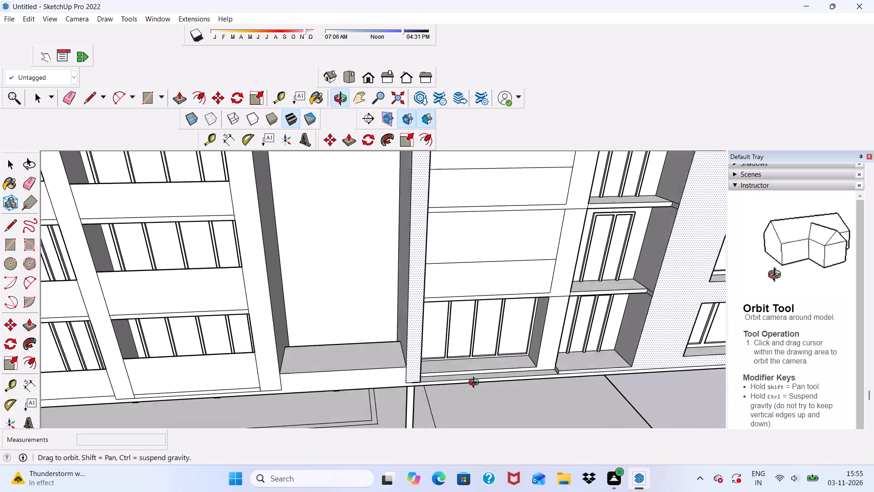
pyautogui.moveTo(476, 384); pyautogui.dragTo(474, 384, button='middle')
pyautogui.scroll(16, 473, 384)
pyautogui.press('space')
pyautogui.click(453, 371)
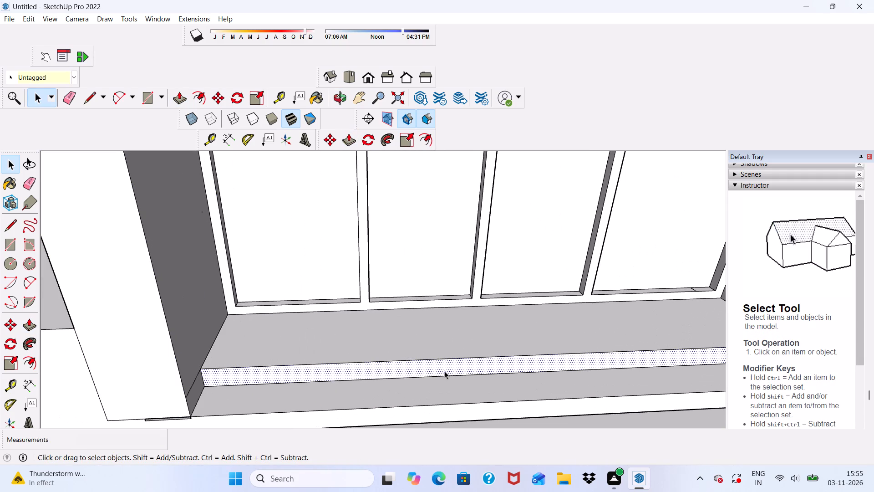
pyautogui.moveTo(178, 99); pyautogui.dragTo(183, 101)
pyautogui.scroll(1, 268, 376)
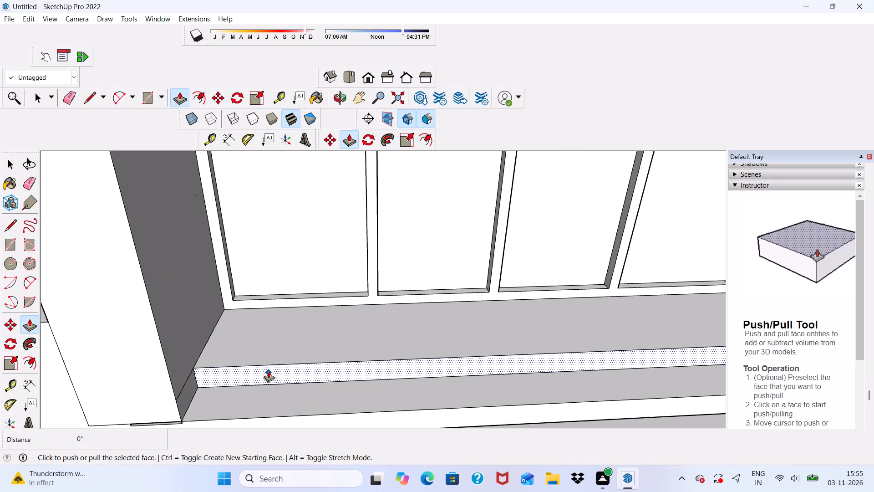
pyautogui.click(269, 369)
pyautogui.click(153, 388)
# Draw a parapet rectangle about 14' 5" by 4' 9" across the same wing's lowest wide opening.
pyautogui.scroll(-8, 190, 359)
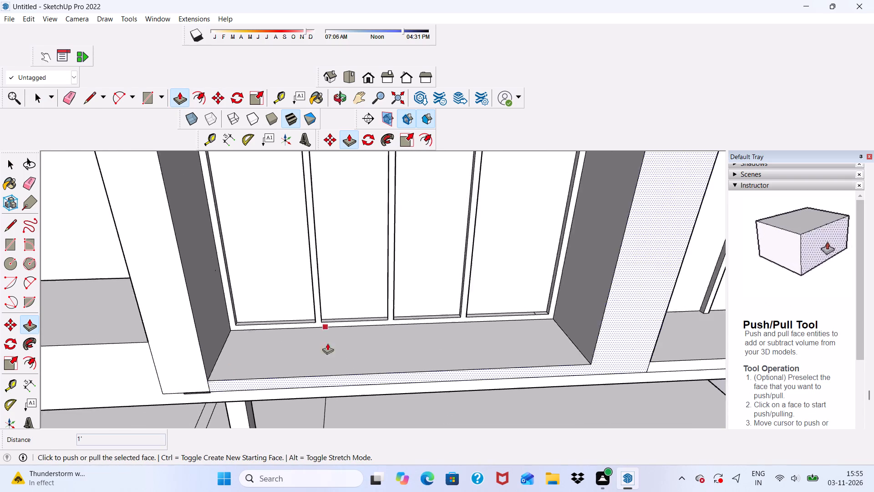
pyautogui.scroll(-8, 327, 343)
pyautogui.middleClick(404, 385)
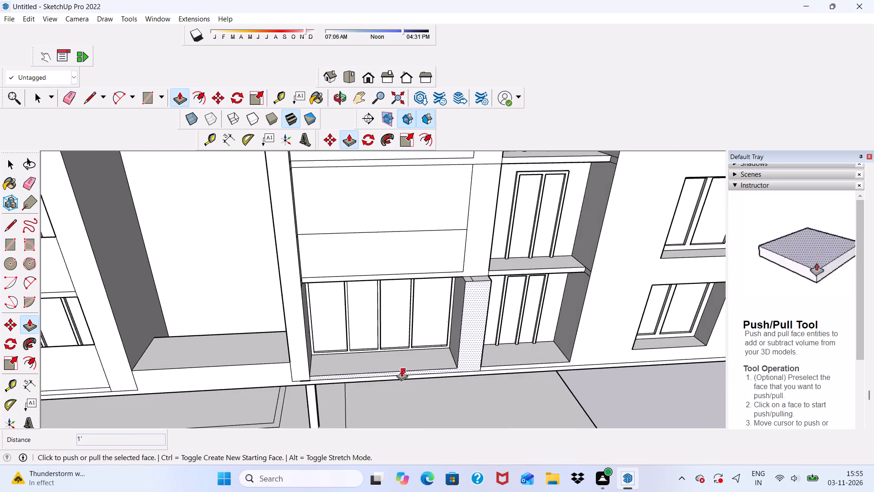
pyautogui.scroll(-9, 401, 376)
pyautogui.click(143, 101)
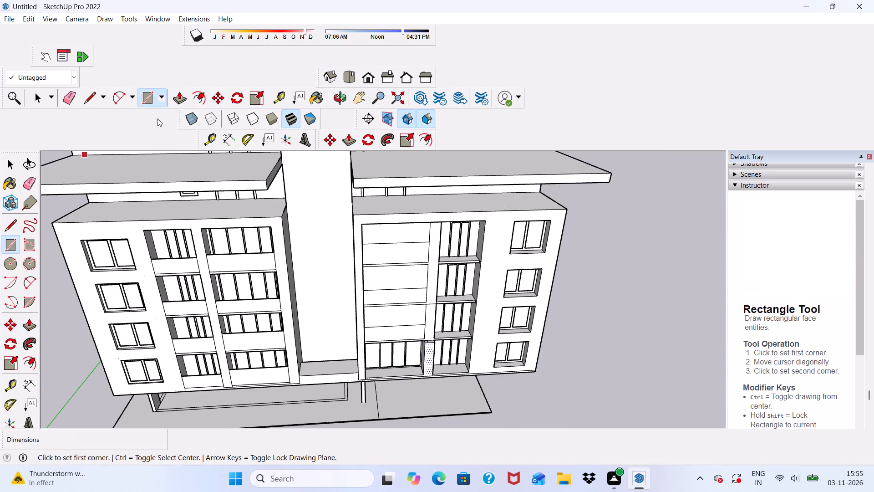
pyautogui.scroll(5, 355, 390)
pyautogui.scroll(16, 369, 363)
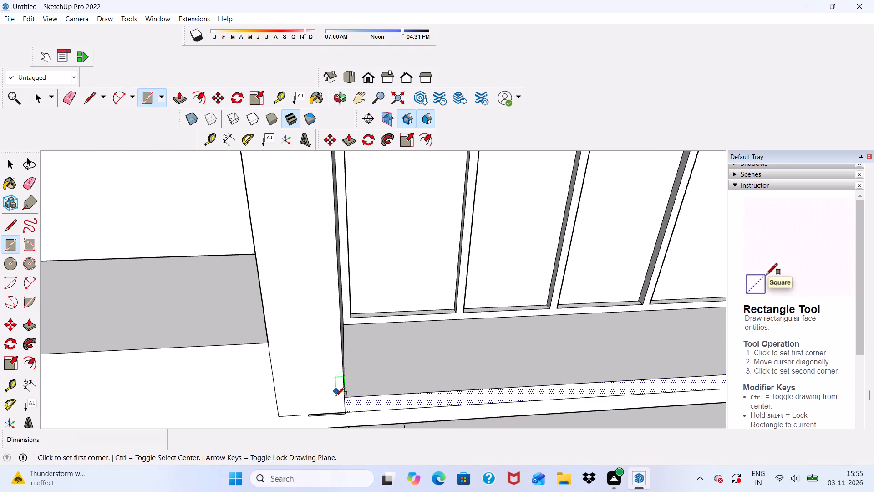
pyautogui.click(344, 395)
pyautogui.scroll(-5, 336, 349)
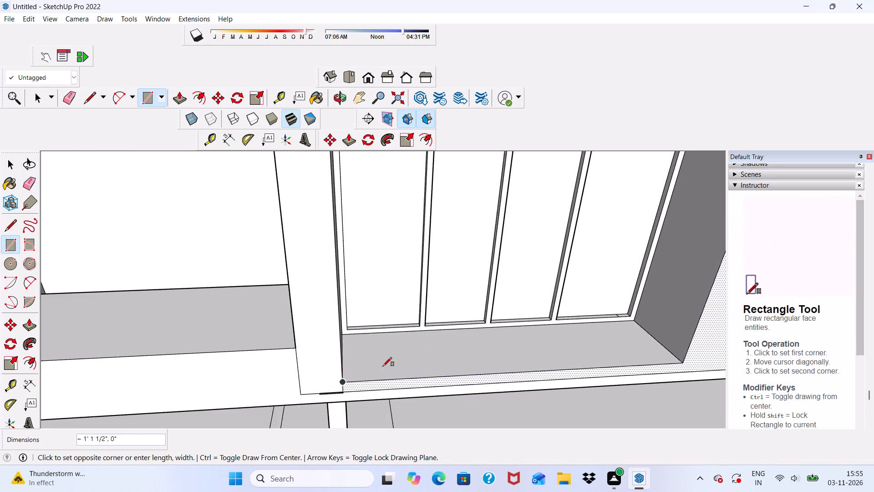
pyautogui.scroll(-5, 295, 352)
pyautogui.scroll(6, 544, 306)
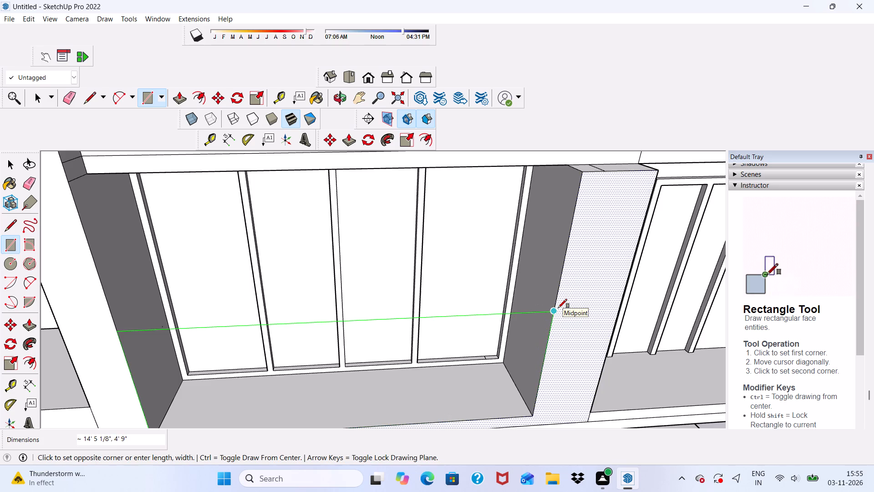
pyautogui.click(560, 308)
# Delete the large face covering that wing's balcony openings around the new lowest parapet.
pyautogui.scroll(-5, 538, 313)
pyautogui.press('space')
pyautogui.scroll(-9, 387, 302)
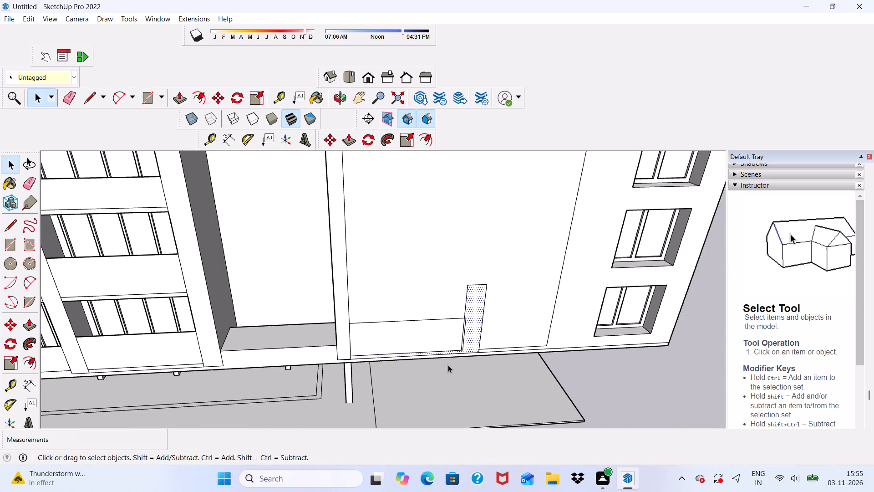
pyautogui.click(516, 308)
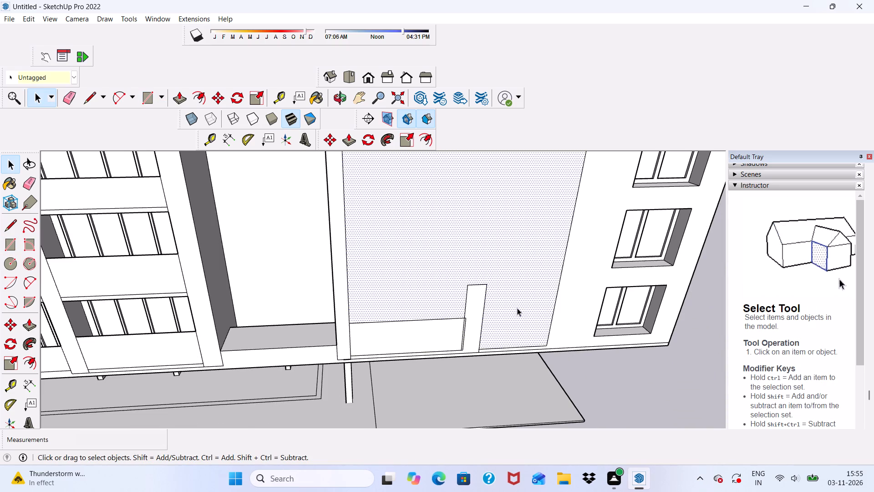
pyautogui.press('Delete')
# Pull the pier and slab-edge face one storey above the lowest, between the wide and narrow openings, outward 1'.
pyautogui.scroll(-2, 470, 328)
pyautogui.moveTo(467, 329); pyautogui.dragTo(414, 350, button='middle')
pyautogui.scroll(6, 451, 310)
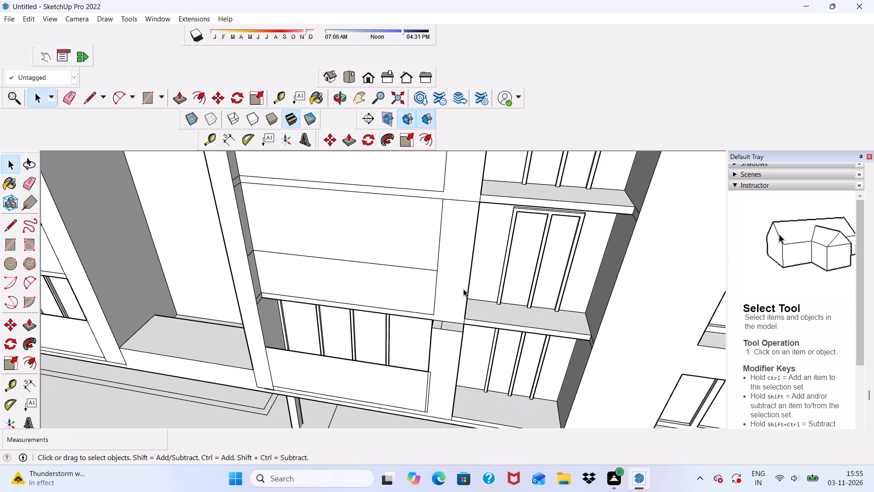
pyautogui.click(463, 289)
pyautogui.click(180, 102)
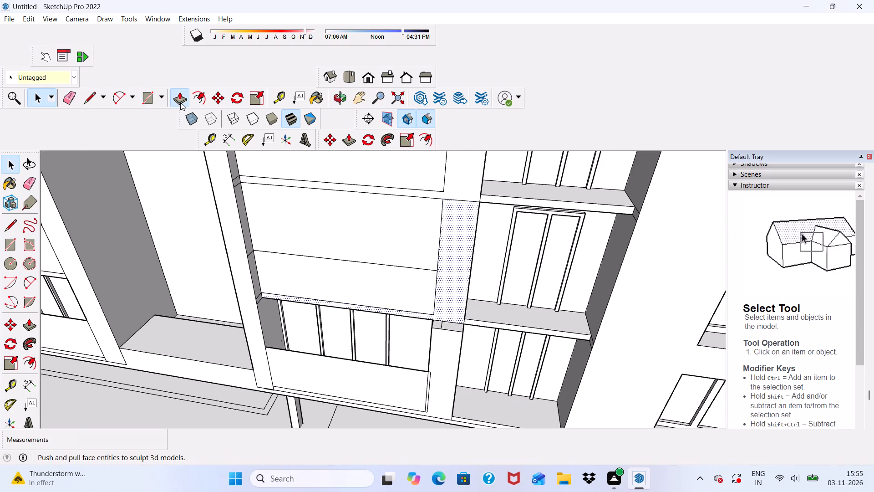
pyautogui.click(453, 290)
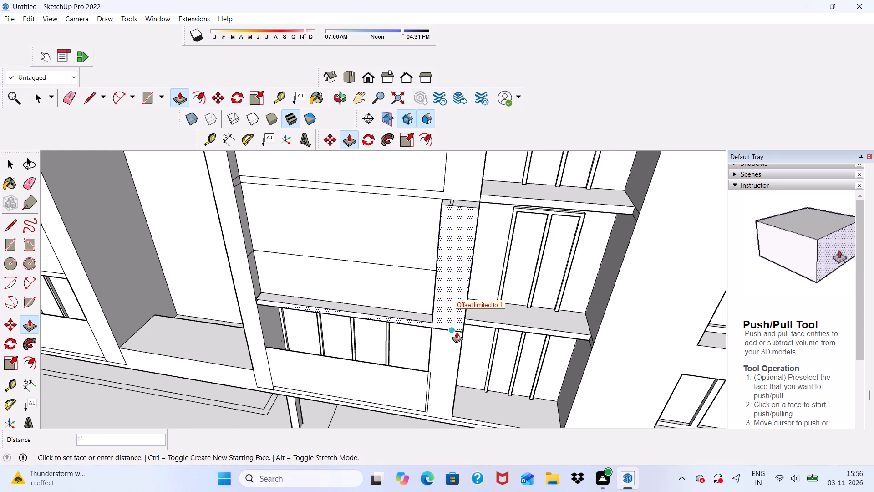
pyautogui.click(457, 332)
# Pull the connected pier and slab-edge face of the storeys above outward 1' on the same wing.
pyautogui.scroll(-5, 436, 357)
pyautogui.scroll(3, 449, 233)
pyautogui.press('space')
pyautogui.click(452, 240)
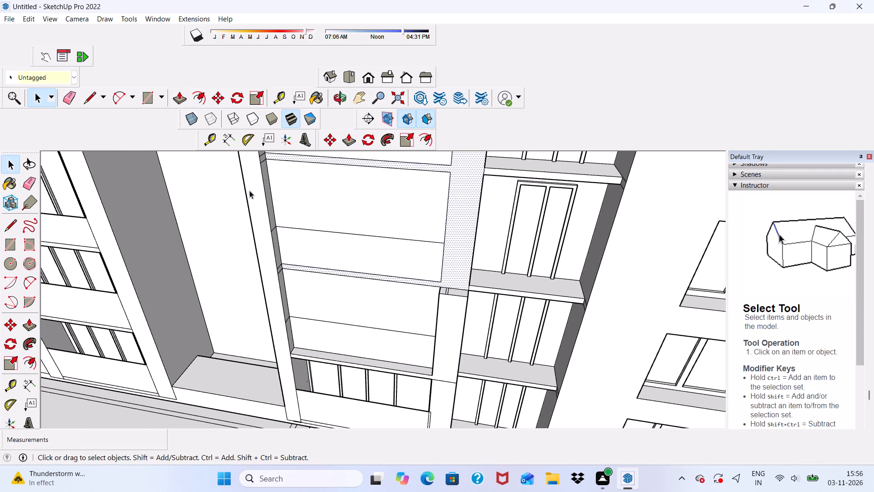
pyautogui.click(183, 104)
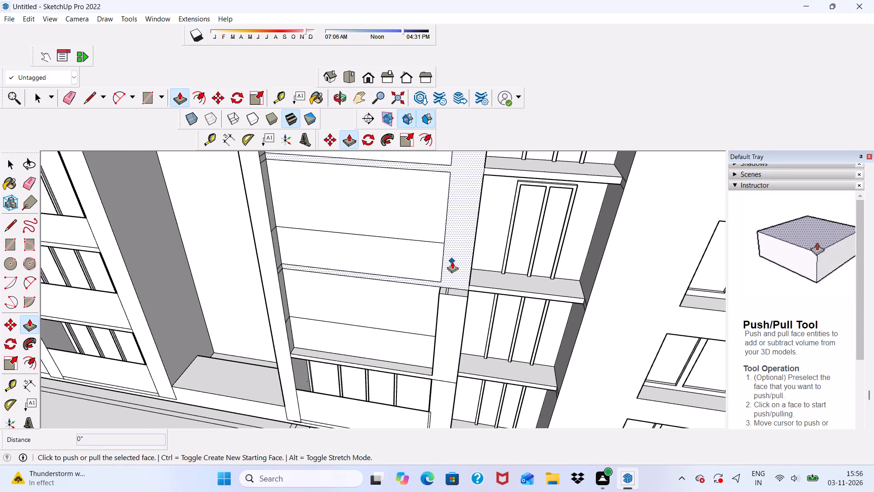
pyautogui.click(451, 260)
pyautogui.click(457, 299)
# Delete the faces covering the wide openings above the parapets on that wing's three upper balcony storeys.
pyautogui.scroll(-7, 459, 314)
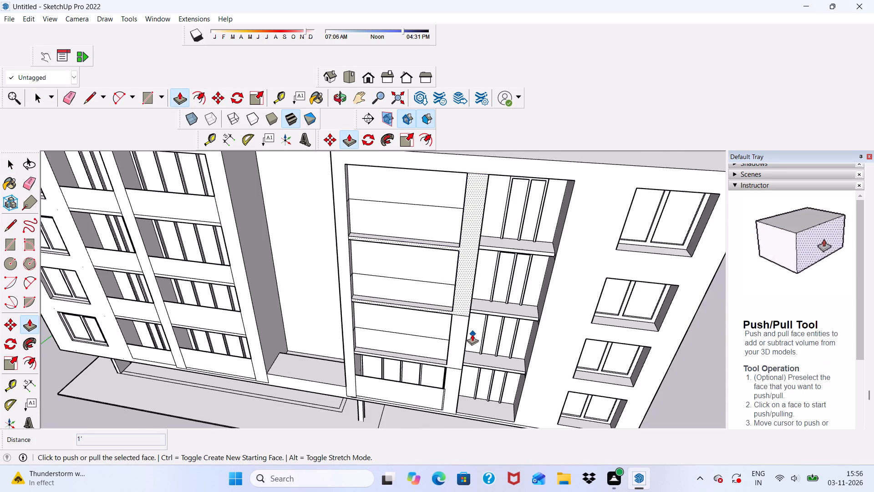
pyautogui.scroll(-3, 472, 334)
pyautogui.press('space')
pyautogui.moveTo(447, 368); pyautogui.dragTo(460, 317, button='middle')
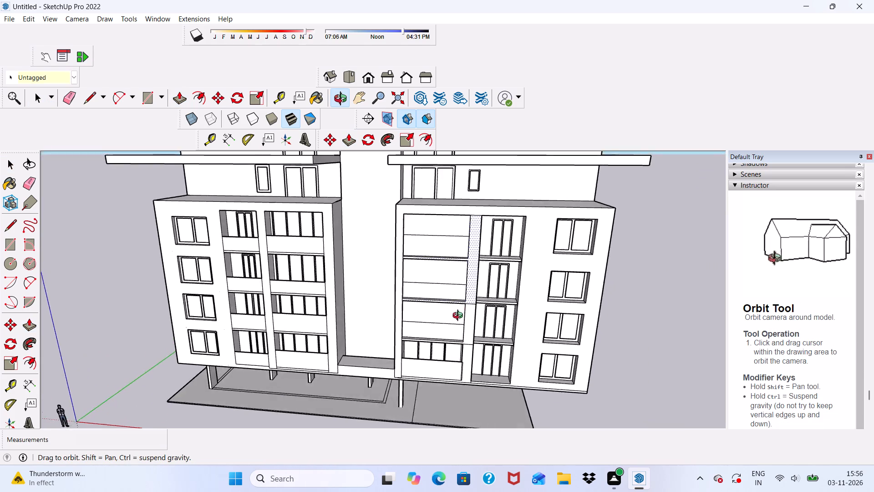
pyautogui.moveTo(460, 317); pyautogui.dragTo(491, 397, button='middle')
pyautogui.scroll(2, 475, 388)
pyautogui.scroll(-3, 417, 328)
pyautogui.moveTo(421, 265); pyautogui.dragTo(423, 231, button='middle')
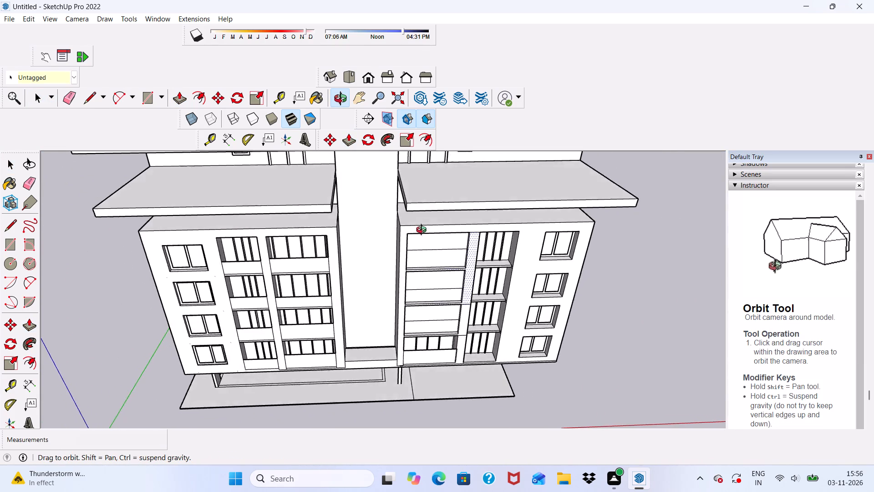
pyautogui.moveTo(423, 231); pyautogui.dragTo(420, 197, button='middle')
pyautogui.scroll(5, 420, 197)
pyautogui.click(422, 255)
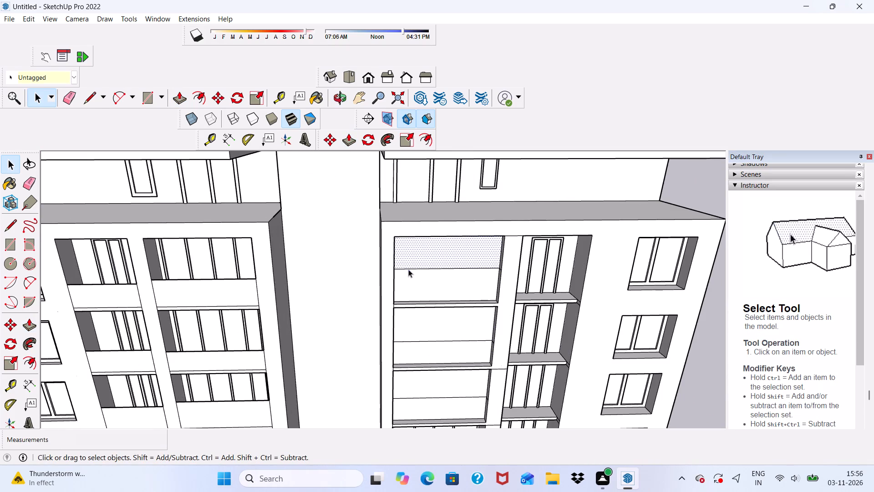
pyautogui.press('Delete')
pyautogui.click(436, 322)
pyautogui.press('Delete')
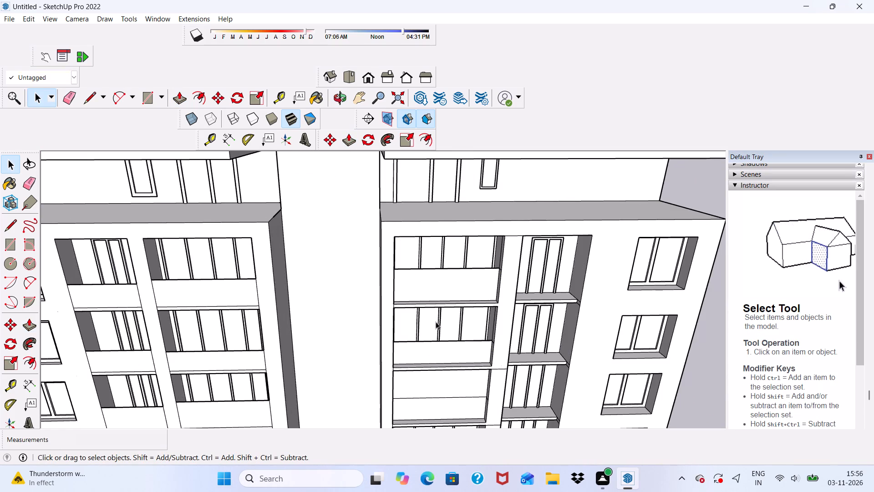
pyautogui.scroll(-5, 431, 312)
pyautogui.scroll(5, 423, 355)
pyautogui.click(426, 363)
pyautogui.press('Delete')
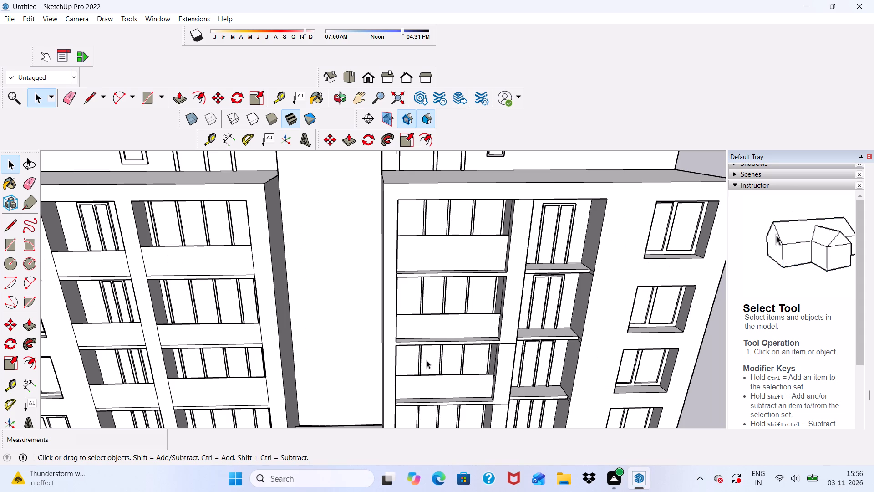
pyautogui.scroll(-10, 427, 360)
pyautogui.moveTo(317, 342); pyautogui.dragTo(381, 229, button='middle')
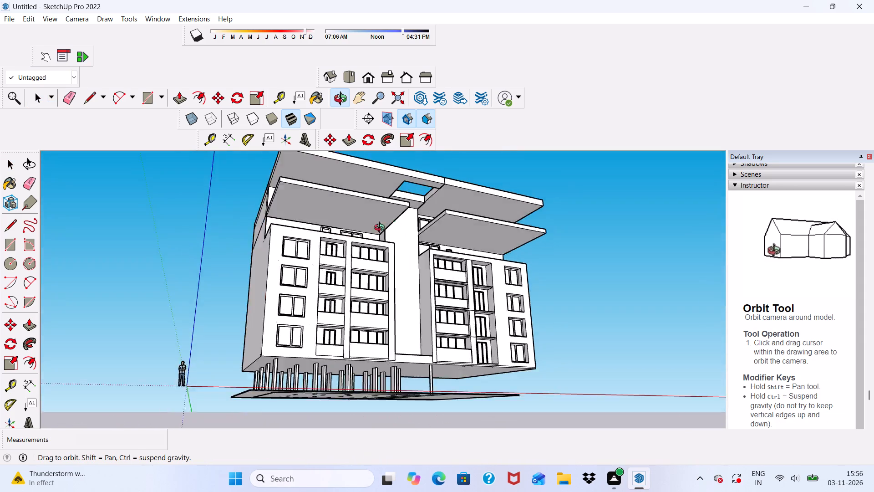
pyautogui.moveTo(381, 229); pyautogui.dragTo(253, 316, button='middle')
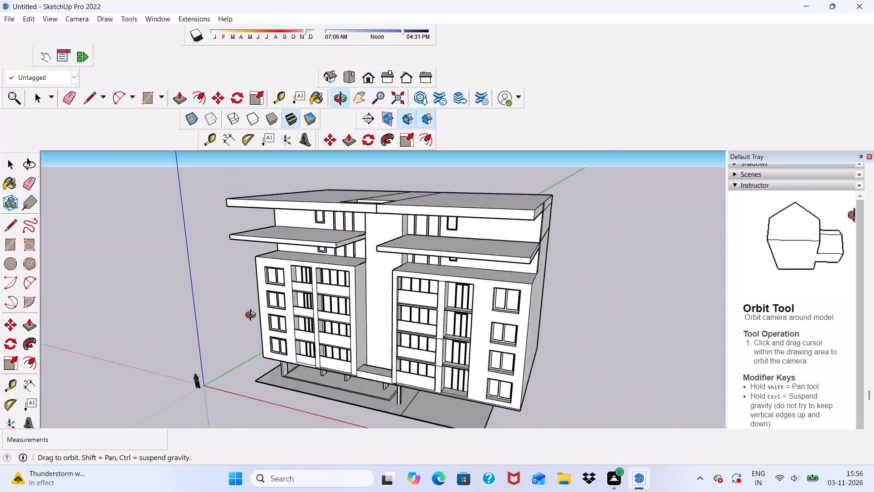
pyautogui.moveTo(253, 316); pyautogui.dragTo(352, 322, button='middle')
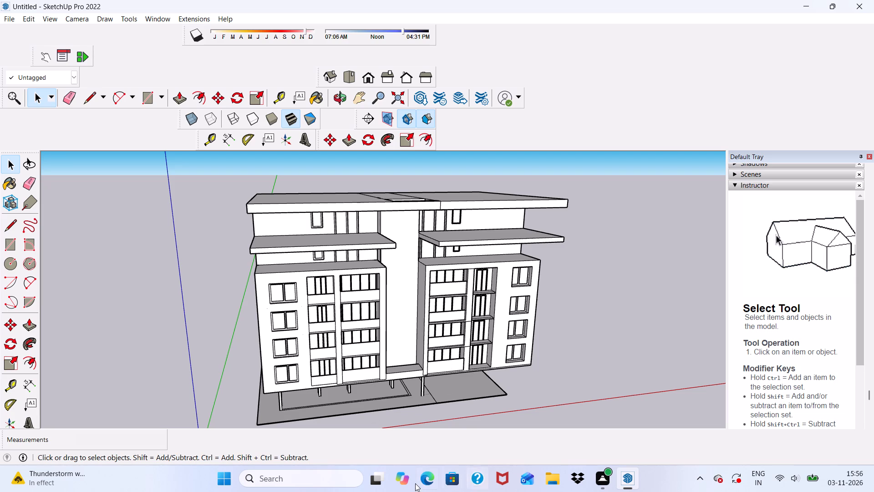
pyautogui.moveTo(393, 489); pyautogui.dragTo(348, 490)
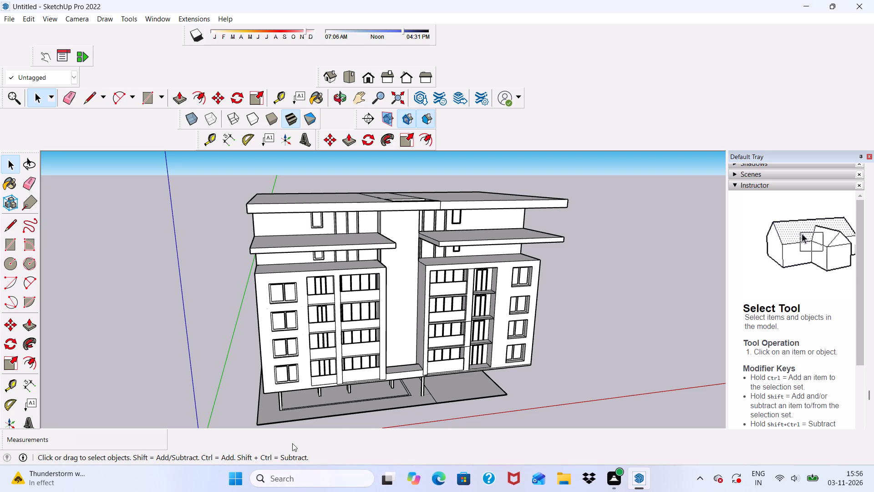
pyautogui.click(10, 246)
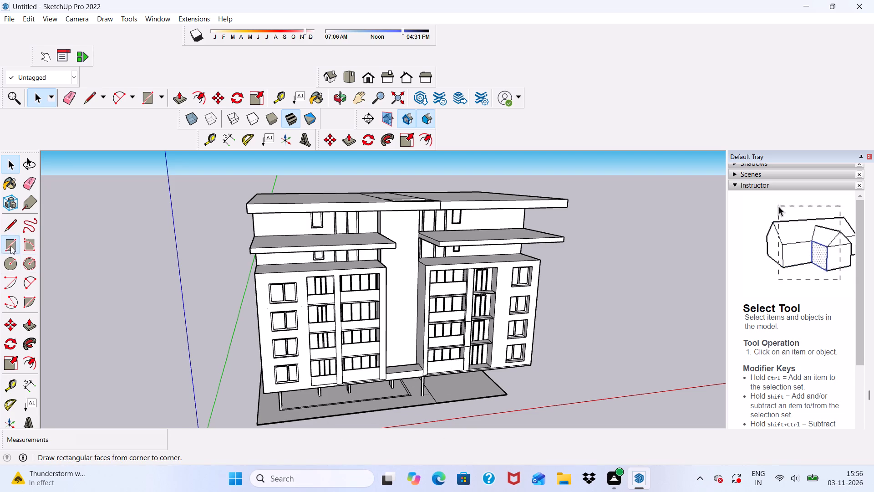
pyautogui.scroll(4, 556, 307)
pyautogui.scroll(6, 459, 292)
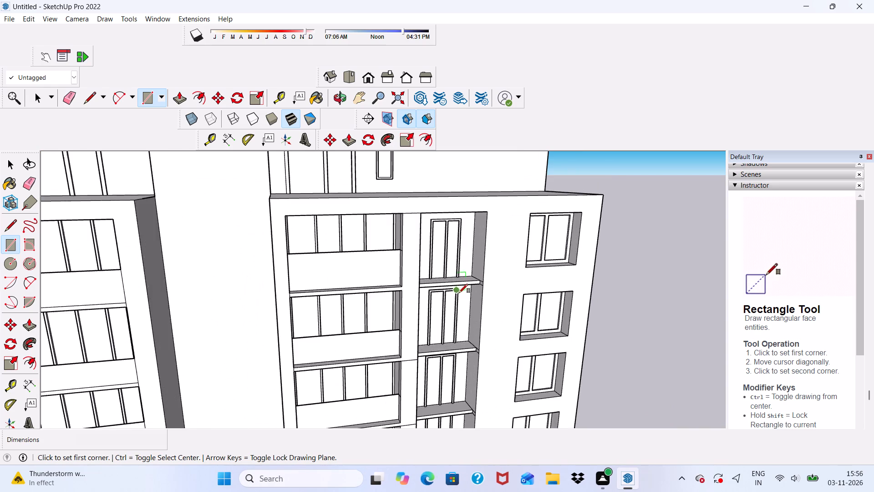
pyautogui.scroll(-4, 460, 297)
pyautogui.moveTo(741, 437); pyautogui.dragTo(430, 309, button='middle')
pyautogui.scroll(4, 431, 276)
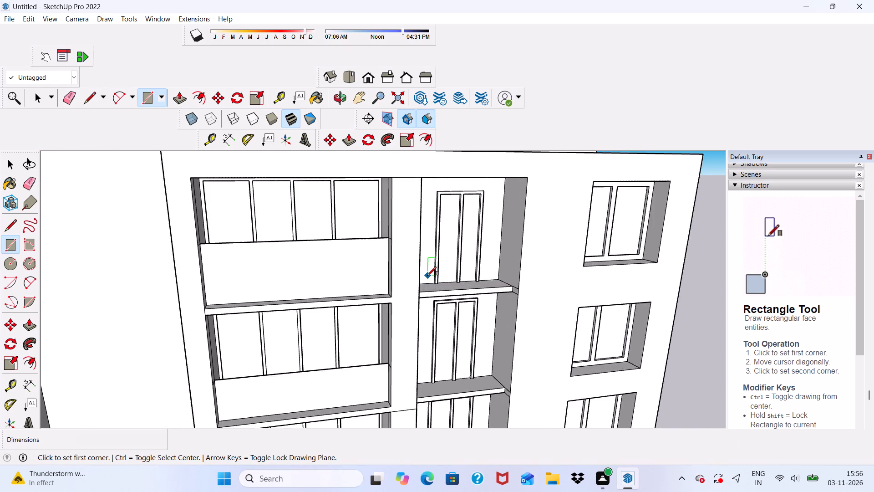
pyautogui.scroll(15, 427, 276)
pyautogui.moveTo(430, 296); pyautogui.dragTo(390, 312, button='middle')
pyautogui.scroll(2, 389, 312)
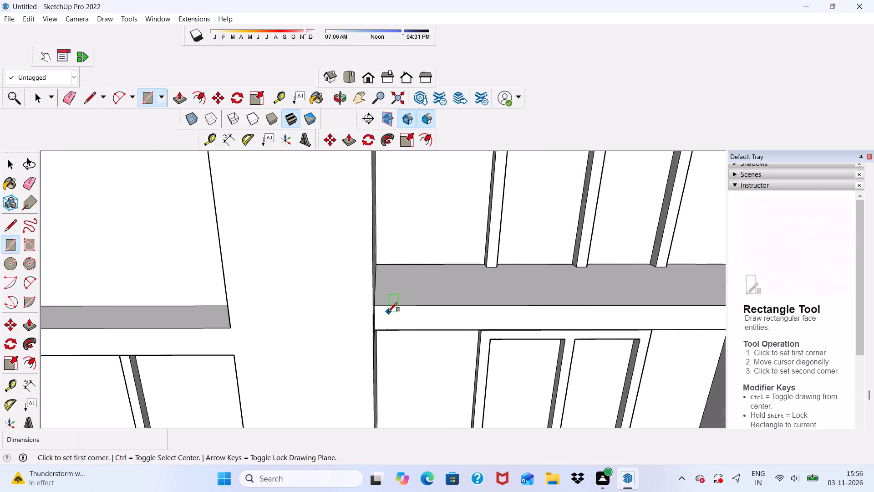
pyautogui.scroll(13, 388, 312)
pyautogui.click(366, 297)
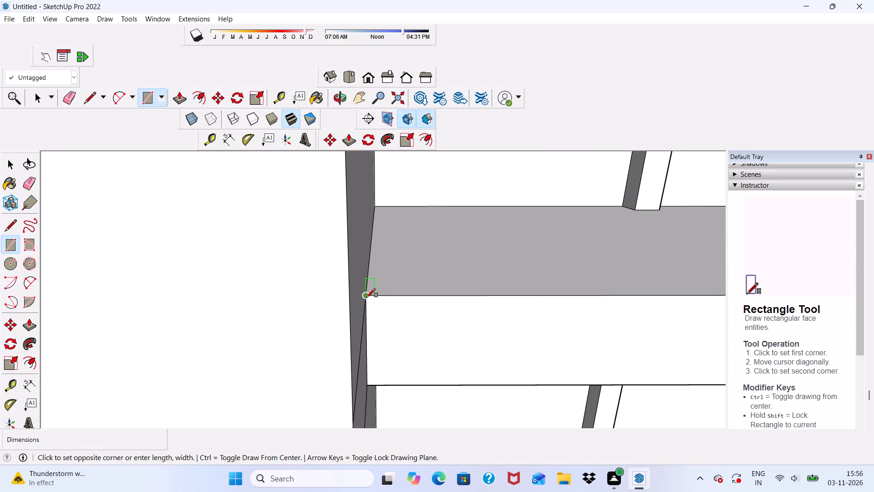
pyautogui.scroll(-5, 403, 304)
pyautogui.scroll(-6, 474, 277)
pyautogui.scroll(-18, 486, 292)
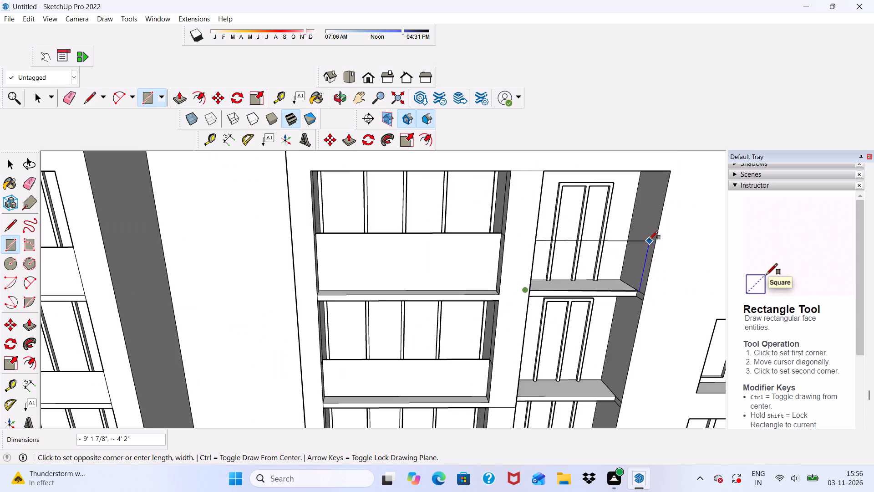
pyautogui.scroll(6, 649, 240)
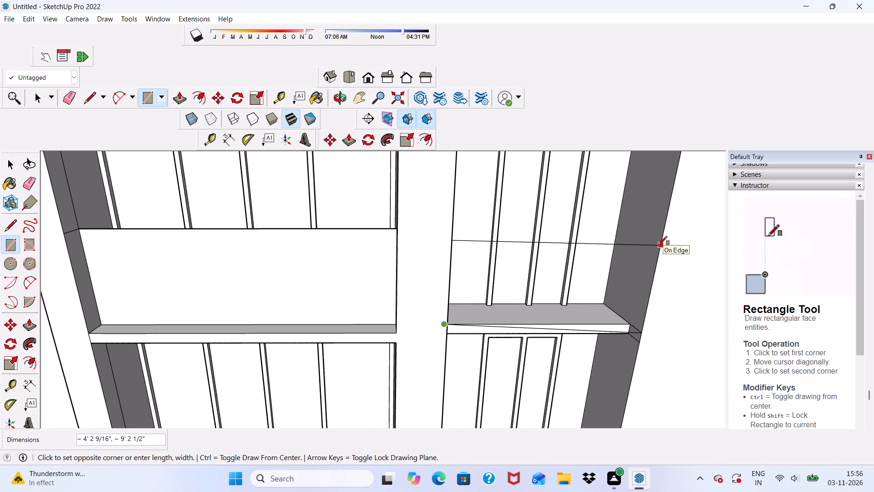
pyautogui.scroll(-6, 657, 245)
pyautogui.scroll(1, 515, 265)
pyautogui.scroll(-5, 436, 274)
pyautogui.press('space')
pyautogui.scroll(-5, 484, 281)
# Pull the slab edge below the top storey's narrow balcony opening outward about 1' to the facade face.
pyautogui.moveTo(501, 302); pyautogui.dragTo(375, 325, button='middle')
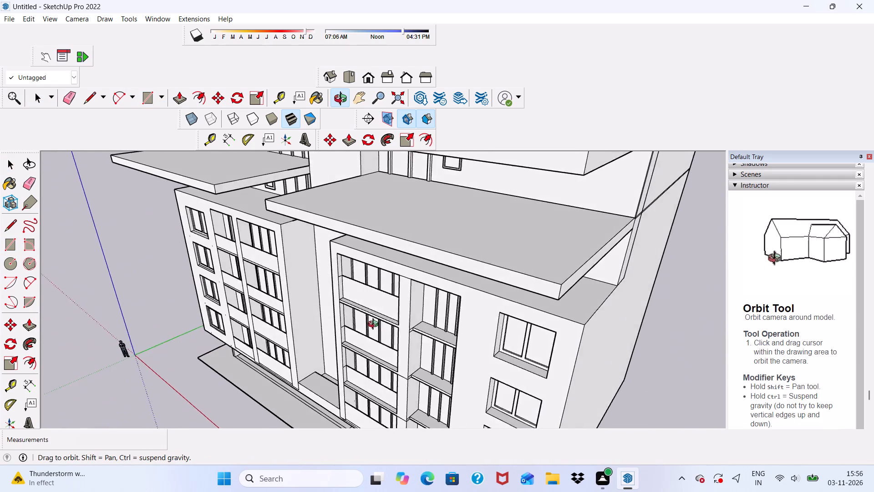
pyautogui.moveTo(375, 325); pyautogui.dragTo(375, 325, button='middle')
pyautogui.scroll(5, 406, 341)
pyautogui.scroll(5, 452, 329)
pyautogui.click(436, 342)
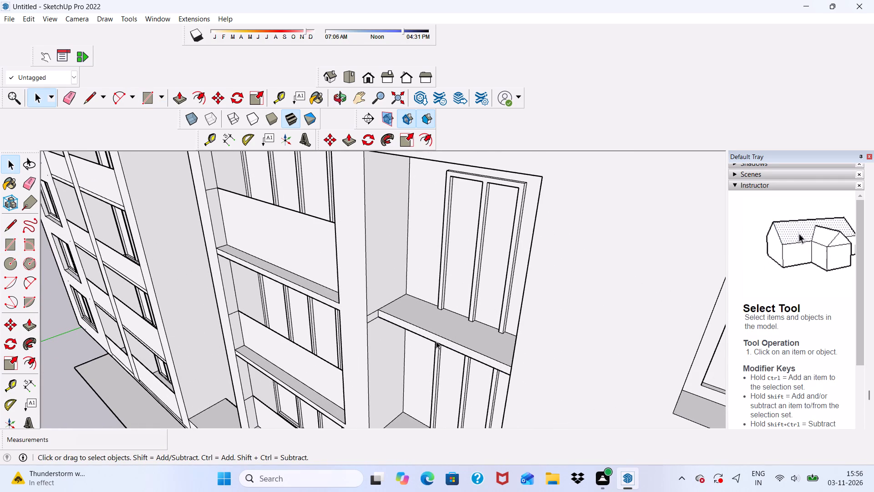
pyautogui.scroll(-1, 290, 244)
pyautogui.scroll(10, 467, 358)
pyautogui.click(447, 344)
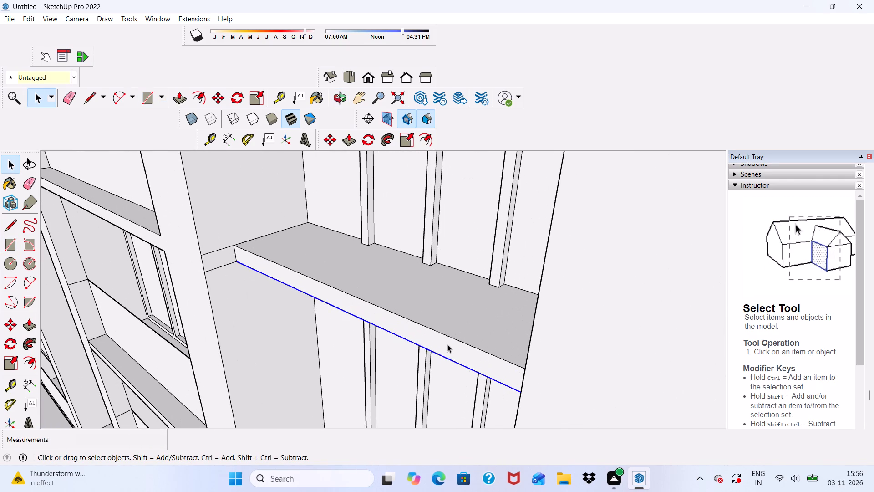
pyautogui.click(178, 91)
pyautogui.click(300, 276)
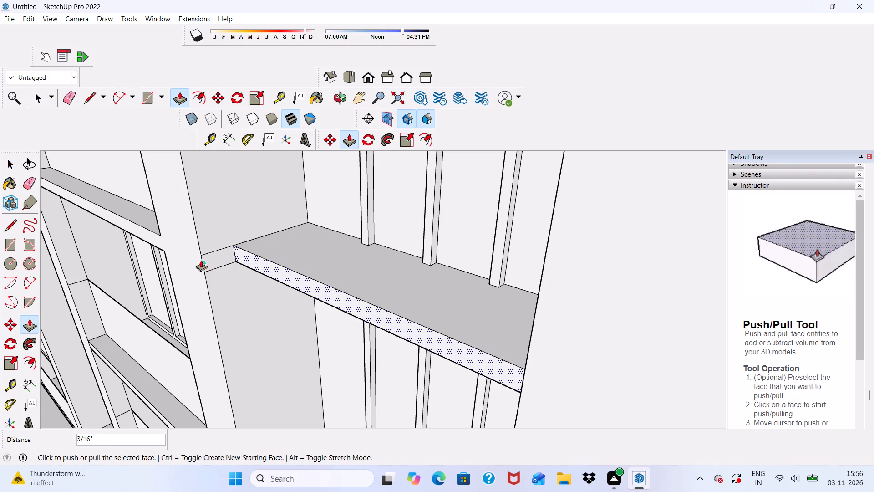
pyautogui.scroll(-2, 323, 282)
pyautogui.moveTo(439, 297); pyautogui.dragTo(603, 286, button='middle')
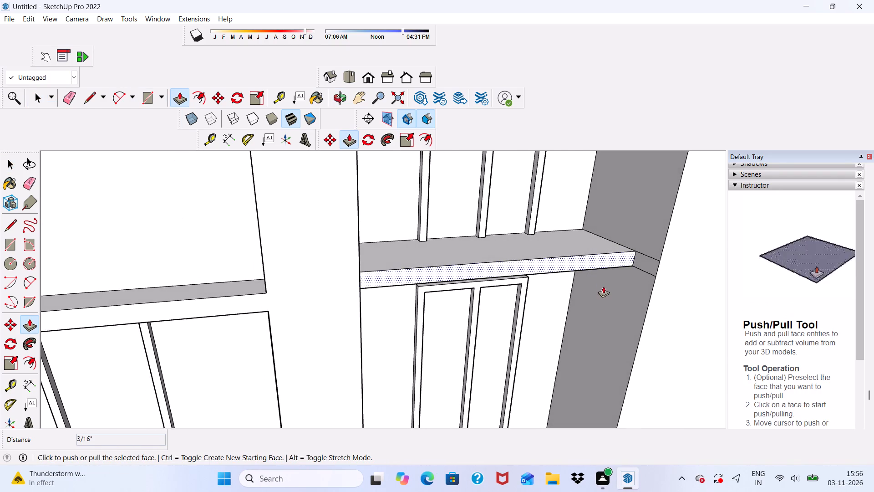
pyautogui.click(600, 254)
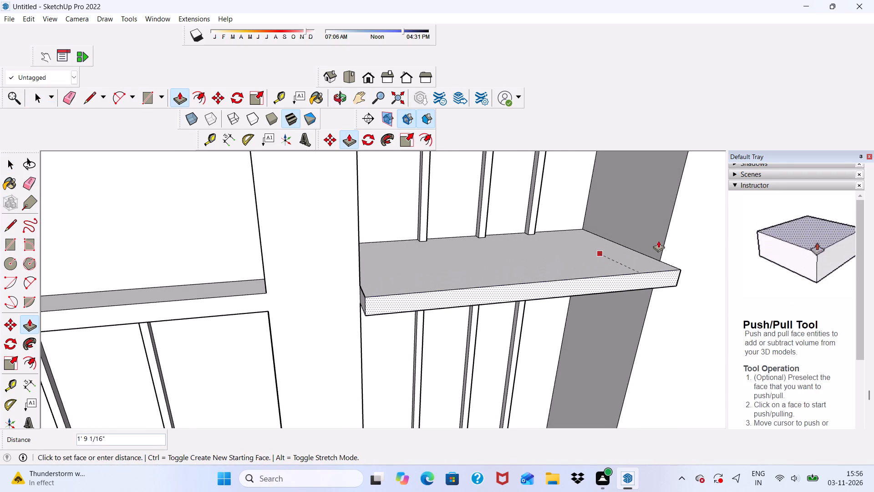
pyautogui.click(669, 227)
# Pull the slab edge one storey lower in the narrow balcony openings outward about 1' to the facade face.
pyautogui.scroll(-10, 547, 220)
pyautogui.scroll(1, 558, 363)
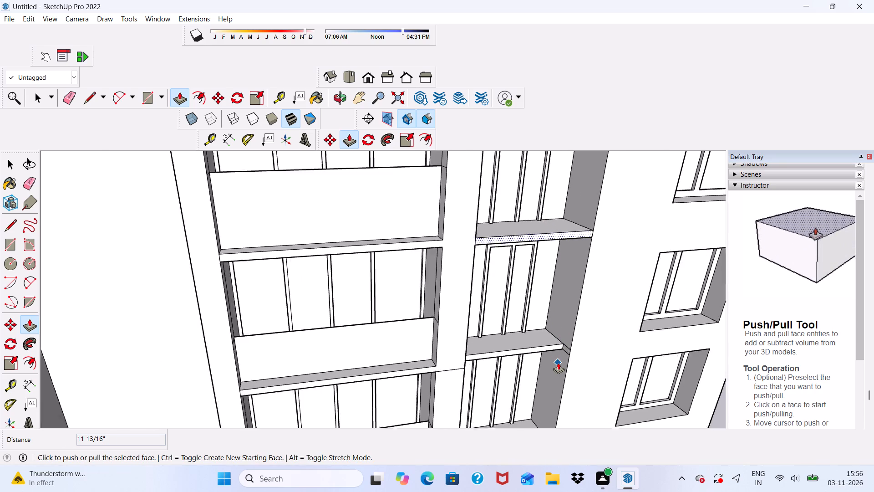
pyautogui.scroll(5, 558, 363)
pyautogui.press('space')
pyautogui.scroll(5, 551, 340)
pyautogui.click(548, 338)
pyautogui.scroll(4, 525, 344)
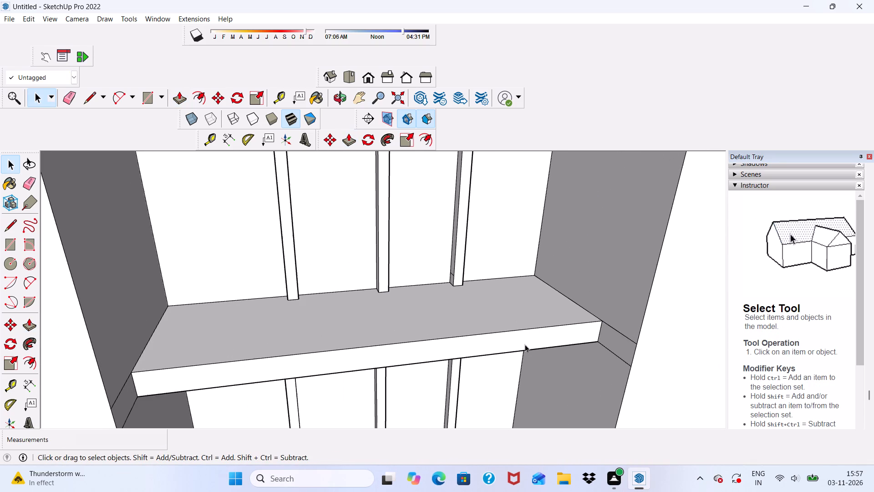
pyautogui.click(525, 344)
pyautogui.click(181, 92)
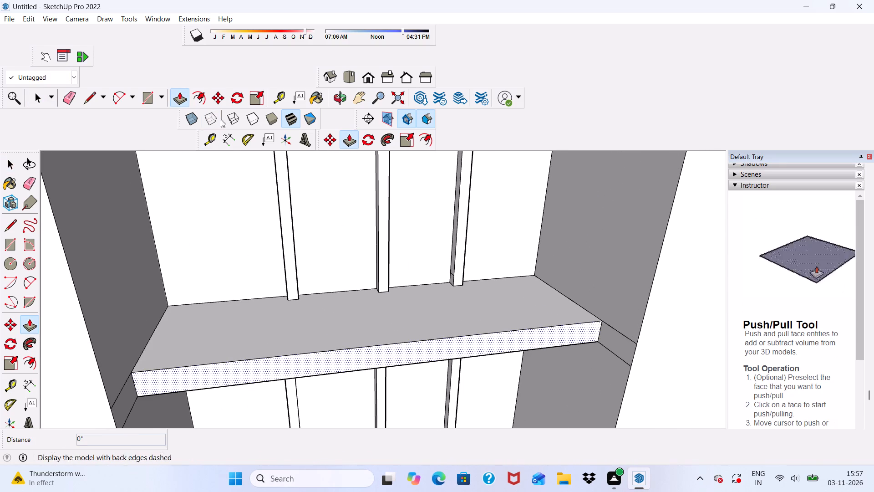
pyautogui.scroll(-5, 344, 220)
pyautogui.click(507, 305)
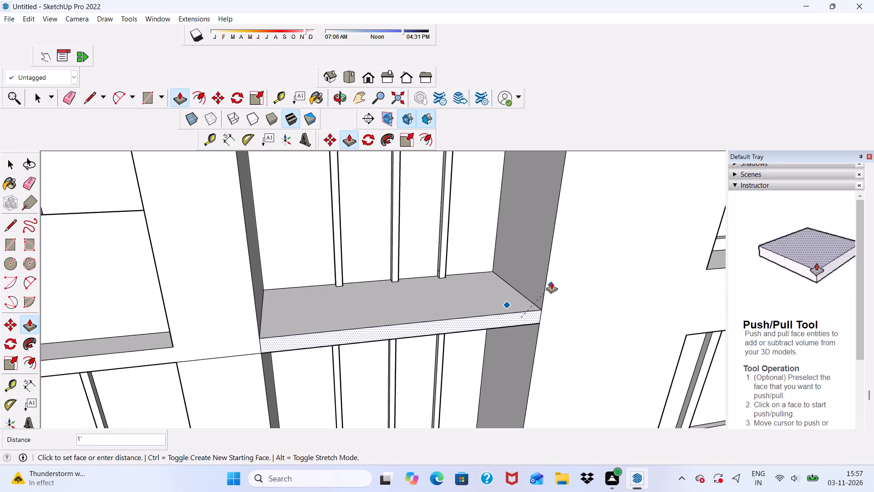
pyautogui.click(552, 278)
# Pull the lowest recessed slab edge, directly above the bottom narrow opening, outward to the facade face.
pyautogui.scroll(-6, 554, 277)
pyautogui.scroll(-10, 480, 291)
pyautogui.moveTo(515, 341); pyautogui.dragTo(503, 339, button='middle')
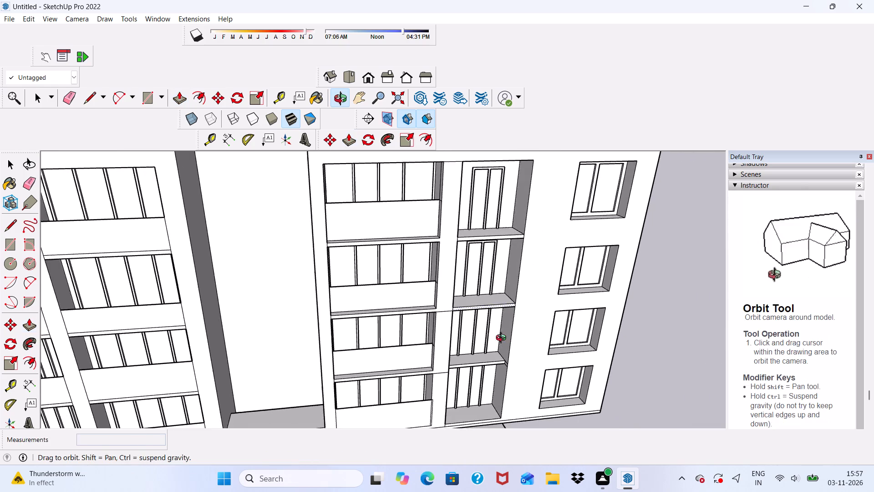
pyautogui.moveTo(503, 339); pyautogui.dragTo(499, 337, button='middle')
pyautogui.scroll(10, 498, 342)
pyautogui.press('space')
pyautogui.click(498, 370)
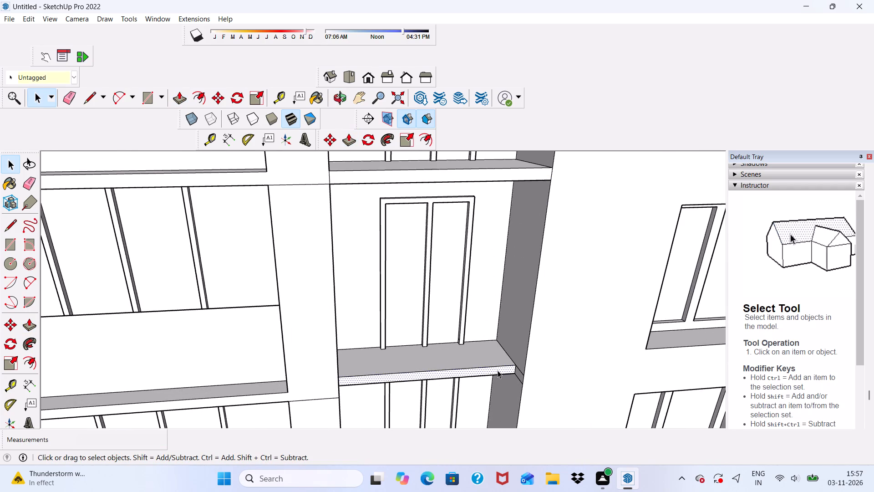
pyautogui.click(181, 95)
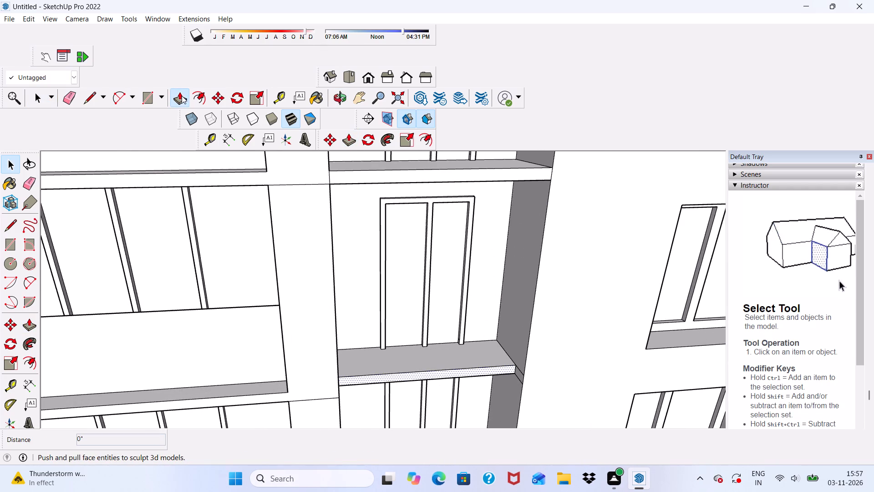
pyautogui.scroll(2, 431, 334)
pyautogui.click(441, 384)
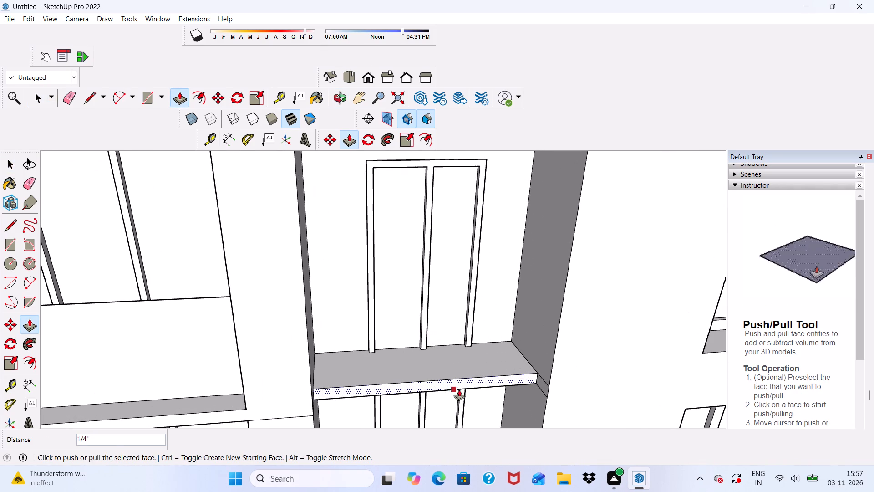
pyautogui.click(512, 378)
pyautogui.click(533, 379)
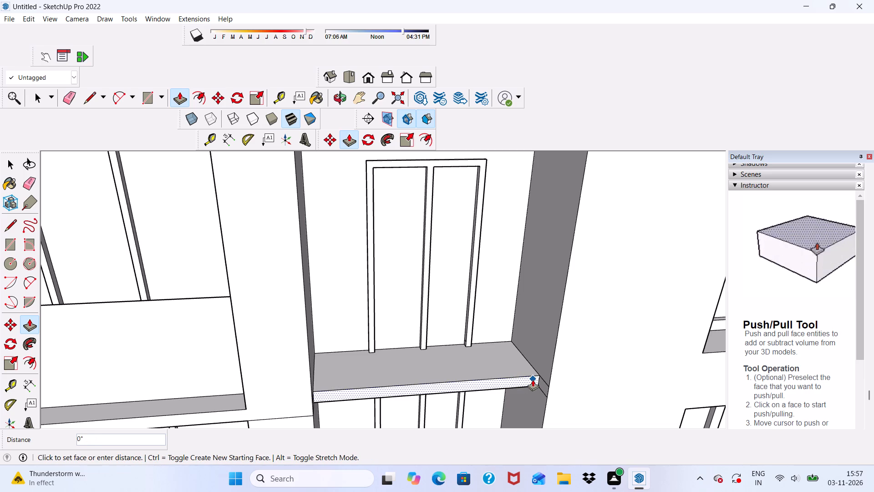
pyautogui.click(558, 364)
# Draw a parapet rectangle about 9' 2" wide and 3' high across the top storey's narrow opening, starting from its slab edge.
pyautogui.scroll(-16, 521, 367)
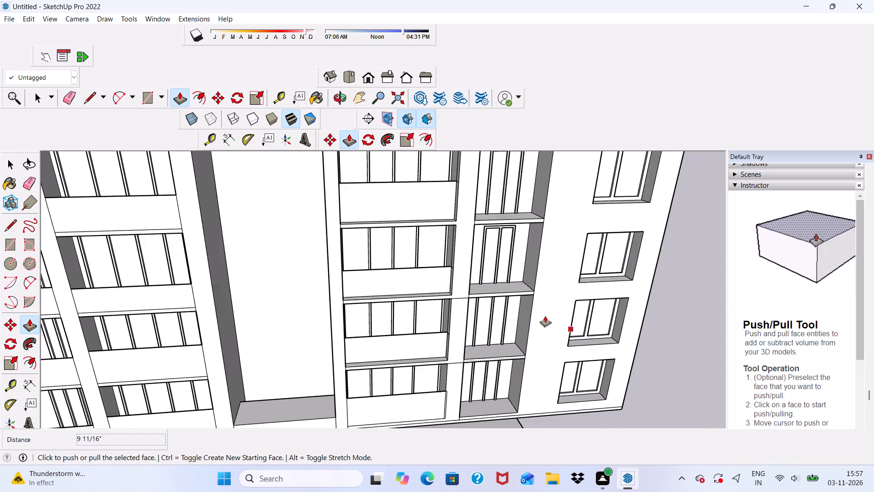
pyautogui.scroll(-4, 545, 316)
pyautogui.moveTo(543, 365); pyautogui.dragTo(449, 292, button='middle')
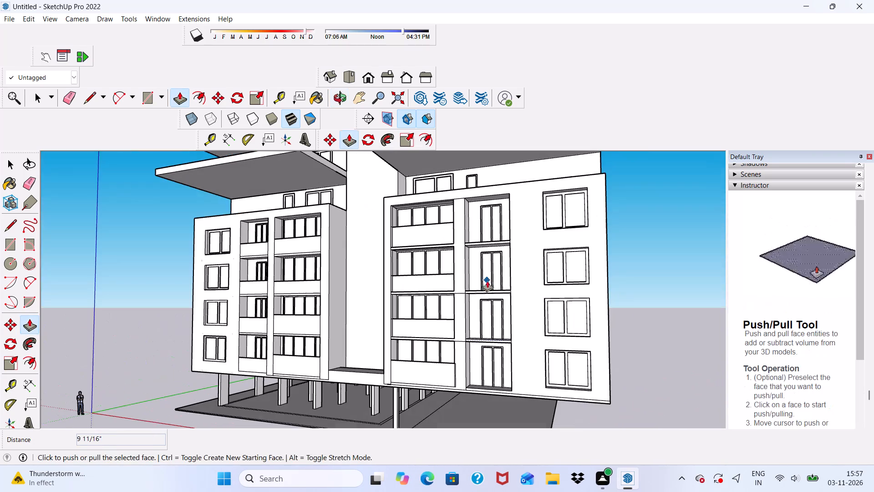
pyautogui.click(148, 102)
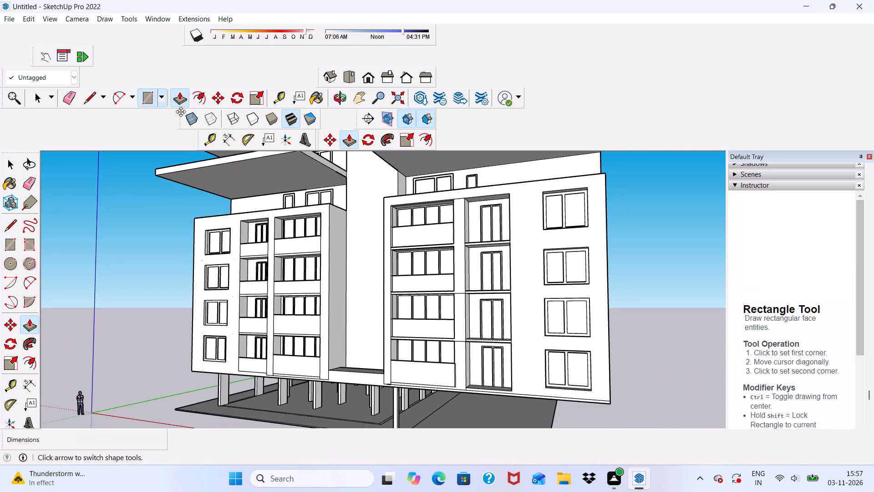
pyautogui.scroll(5, 462, 200)
pyautogui.scroll(15, 462, 262)
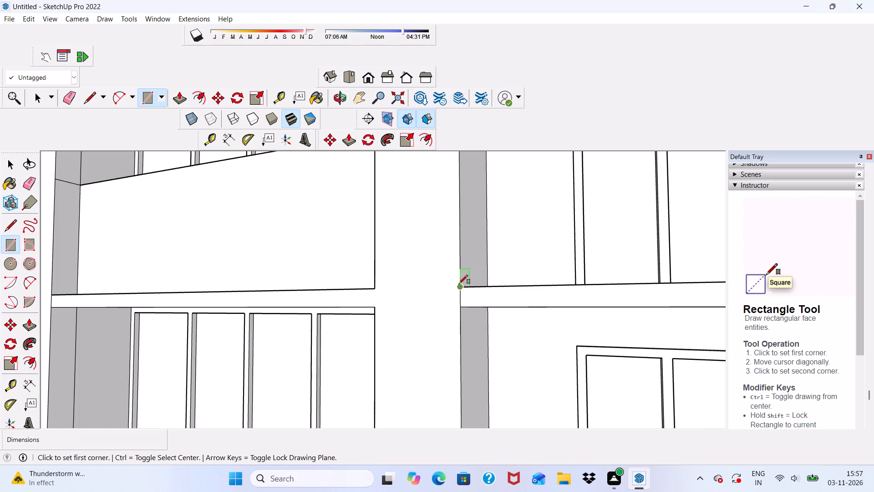
pyautogui.click(459, 284)
pyautogui.scroll(-12, 459, 245)
pyautogui.scroll(2, 565, 241)
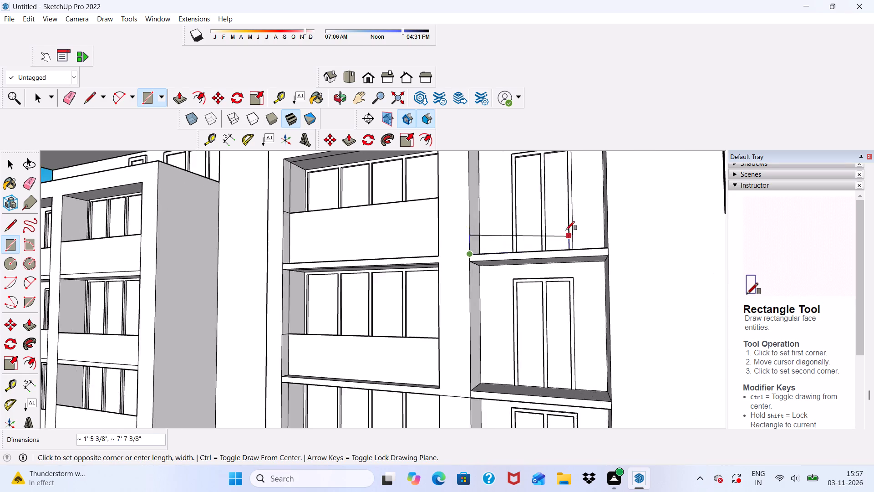
pyautogui.scroll(4, 566, 230)
pyautogui.scroll(-4, 620, 234)
pyautogui.scroll(4, 657, 225)
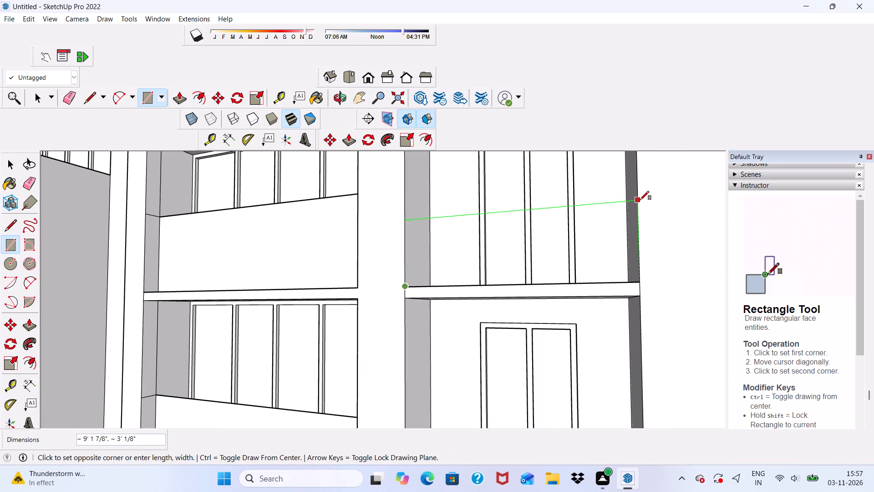
pyautogui.click(640, 200)
# Draw a parapet rectangle about 9' 2" wide and 4' 2" high across the narrow opening one storey below the top.
pyautogui.scroll(-11, 641, 201)
pyautogui.scroll(1, 473, 364)
pyautogui.moveTo(474, 364); pyautogui.dragTo(532, 378, button='middle')
pyautogui.scroll(7, 544, 369)
pyautogui.click(534, 340)
pyautogui.scroll(-7, 417, 379)
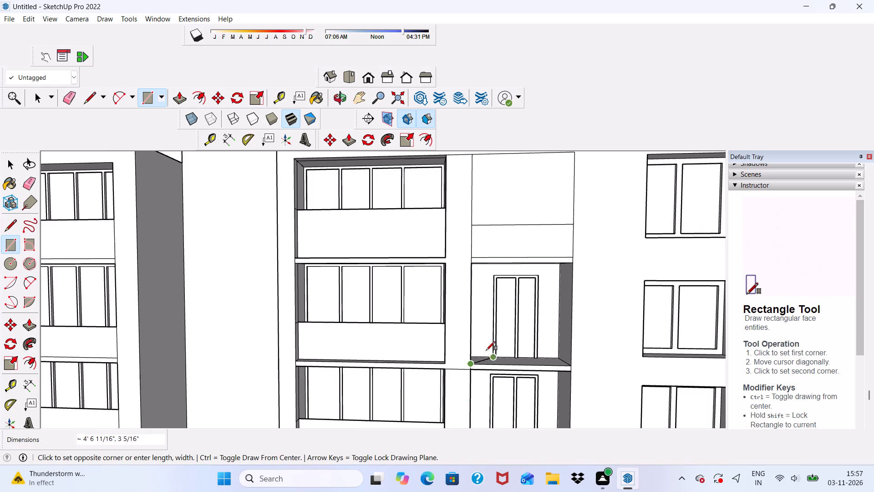
pyautogui.scroll(-3, 486, 350)
pyautogui.scroll(6, 555, 338)
pyautogui.click(536, 330)
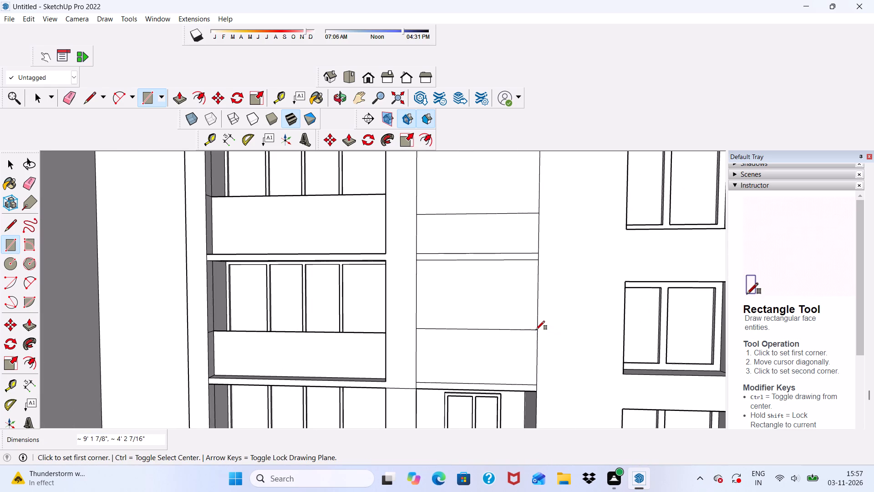
# Draw a parapet rectangle about 9' 2" wide and 4' 9" high across the narrow opening one storey above the lowest.
pyautogui.scroll(-6, 512, 344)
pyautogui.scroll(-6, 506, 292)
pyautogui.scroll(11, 475, 372)
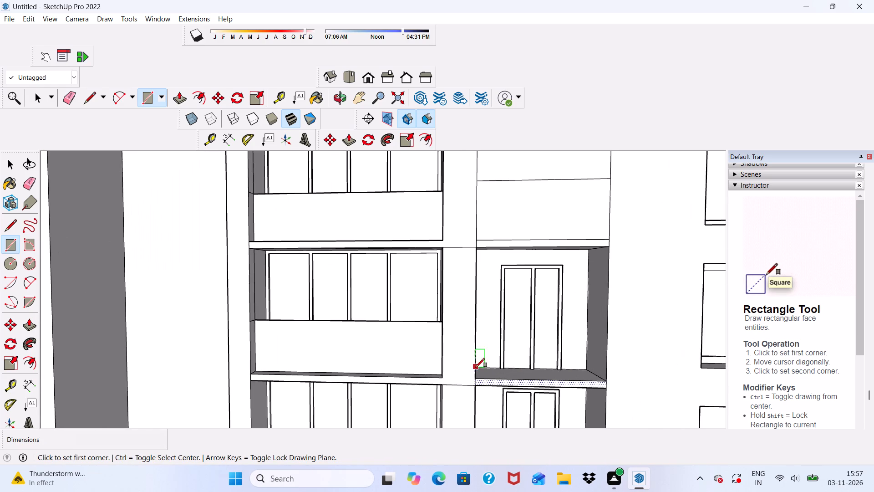
pyautogui.click(474, 379)
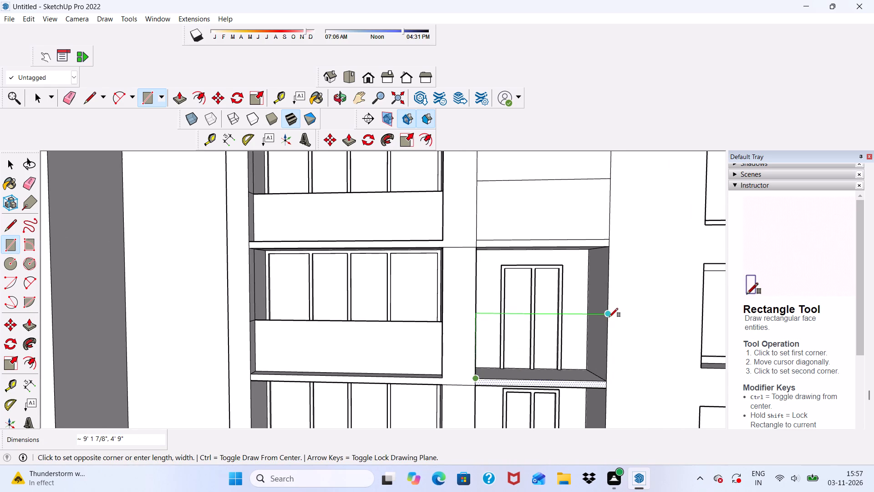
pyautogui.click(606, 320)
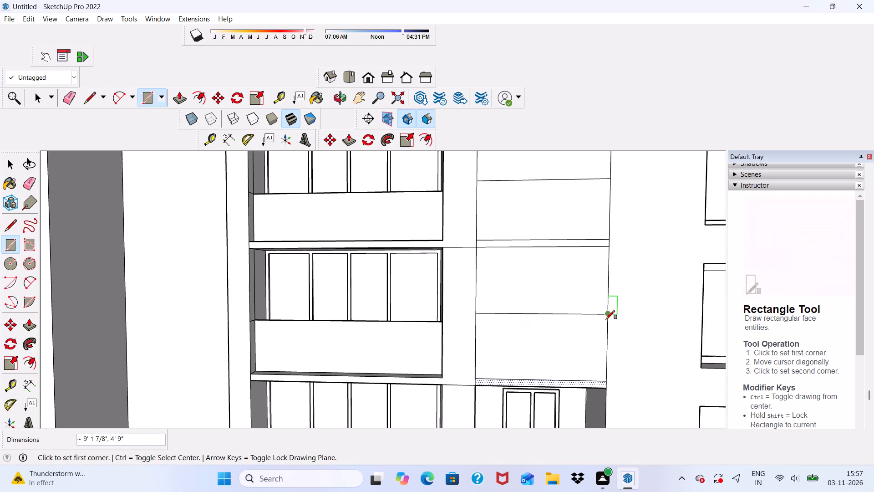
# Draw a parapet rectangle about 9' 5" wide and 4' high across the right wing's lowest narrow opening, starting from its slab edge.
pyautogui.scroll(-6, 556, 289)
pyautogui.scroll(-5, 523, 256)
pyautogui.scroll(6, 513, 378)
pyautogui.scroll(9, 511, 339)
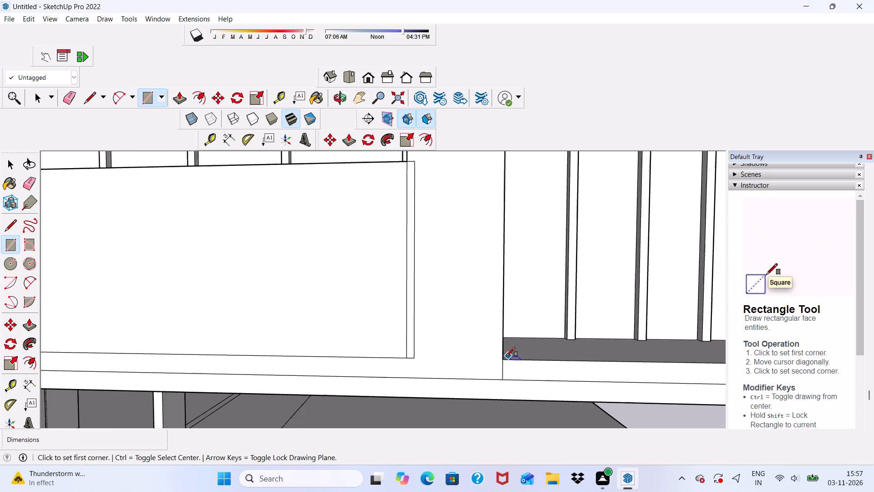
pyautogui.scroll(2, 506, 356)
pyautogui.click(502, 360)
pyautogui.scroll(-13, 529, 343)
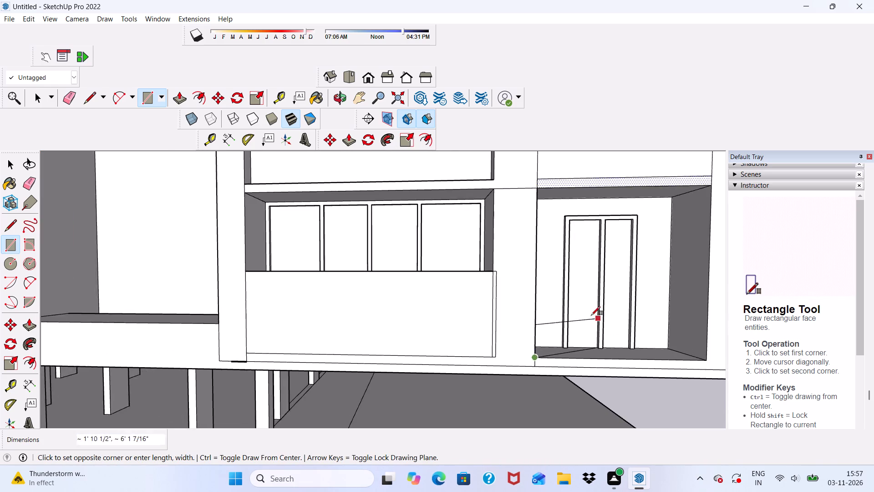
pyautogui.scroll(-4, 591, 315)
pyautogui.scroll(6, 613, 310)
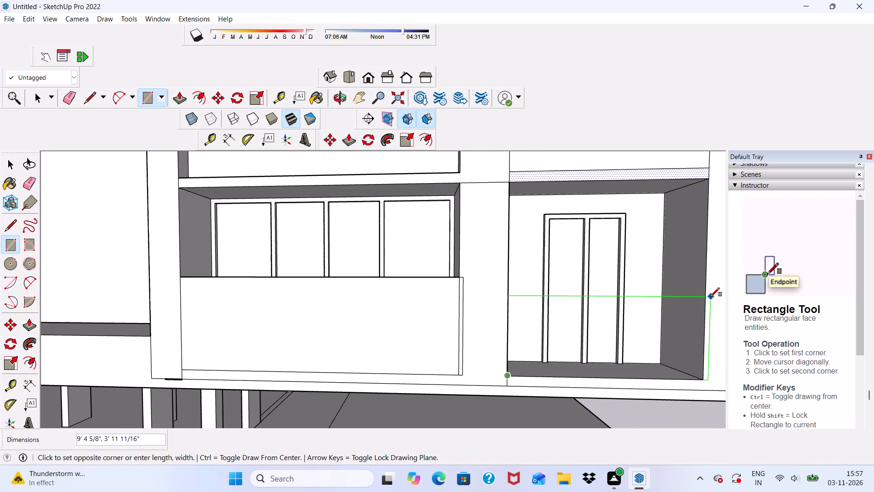
pyautogui.click(707, 297)
pyautogui.scroll(-10, 637, 342)
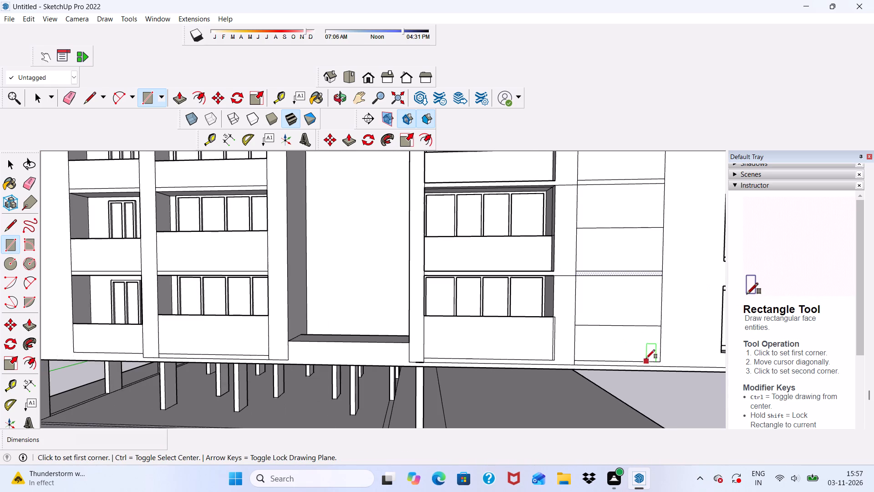
pyautogui.moveTo(531, 349); pyautogui.dragTo(542, 387)
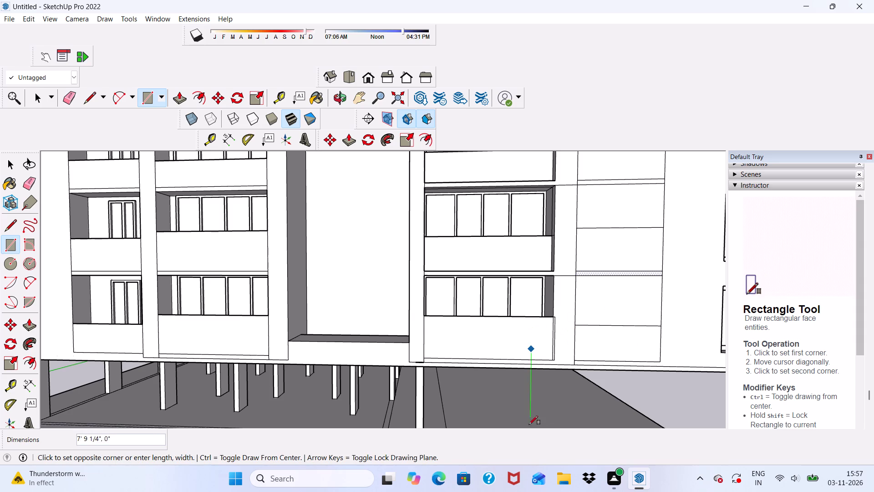
# Delete the covering faces above the parapets in all four narrow openings of the right wing.
pyautogui.press('space')
pyautogui.scroll(1, 583, 399)
pyautogui.click(589, 292)
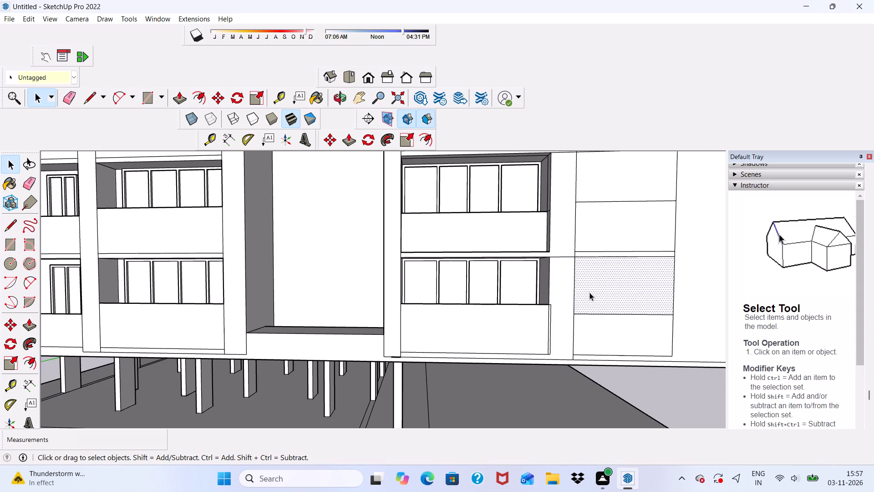
pyautogui.press('Delete')
pyautogui.scroll(-4, 649, 338)
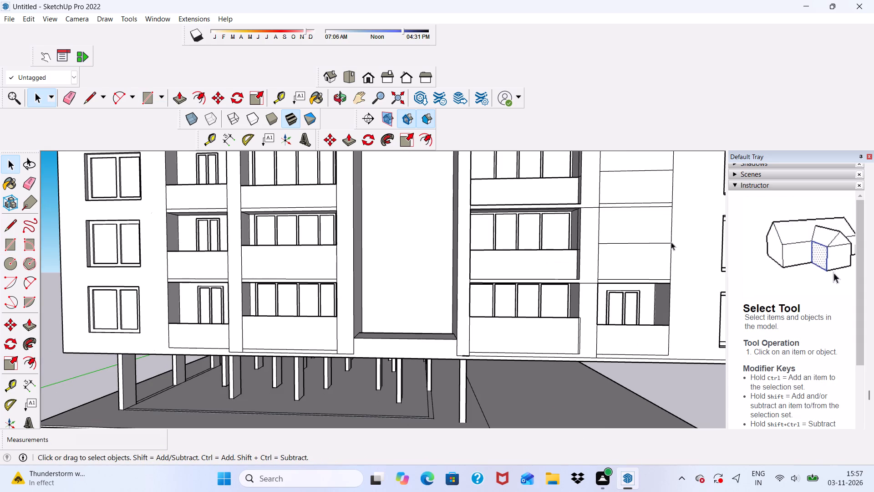
pyautogui.click(641, 226)
pyautogui.press('Delete')
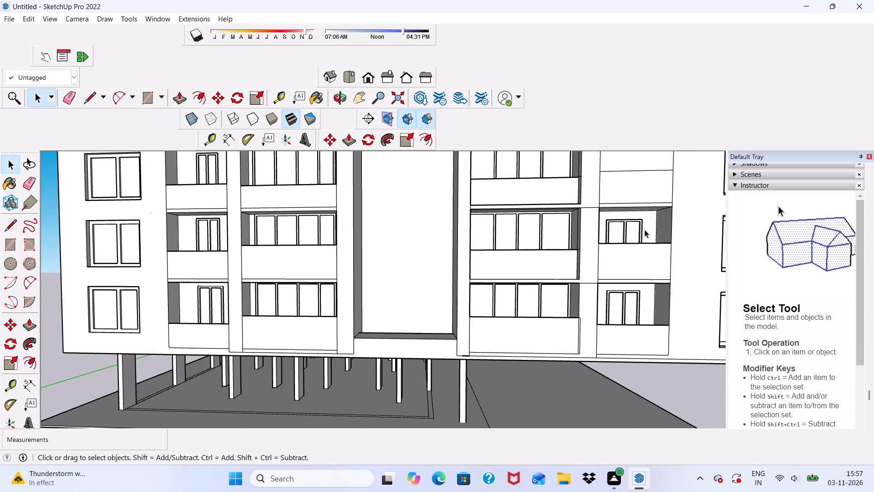
pyautogui.scroll(-7, 635, 245)
pyautogui.scroll(4, 634, 200)
pyautogui.click(645, 223)
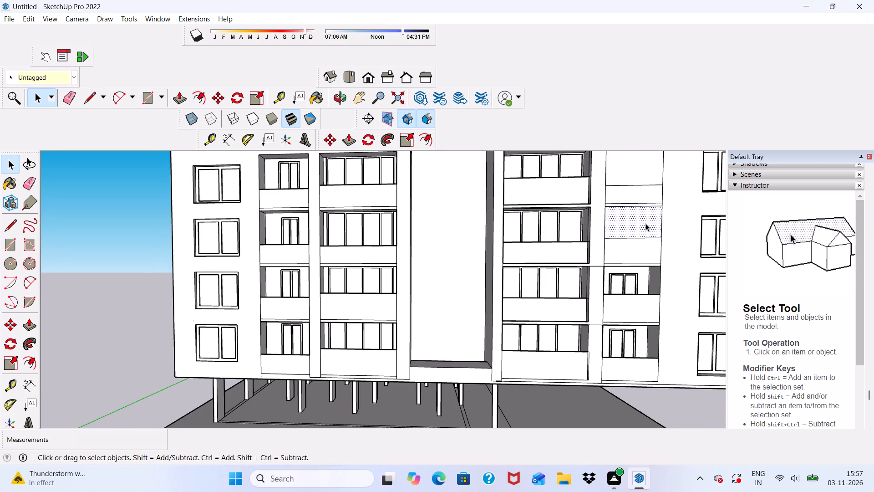
pyautogui.press('Delete')
pyautogui.scroll(-4, 645, 231)
pyautogui.click(637, 189)
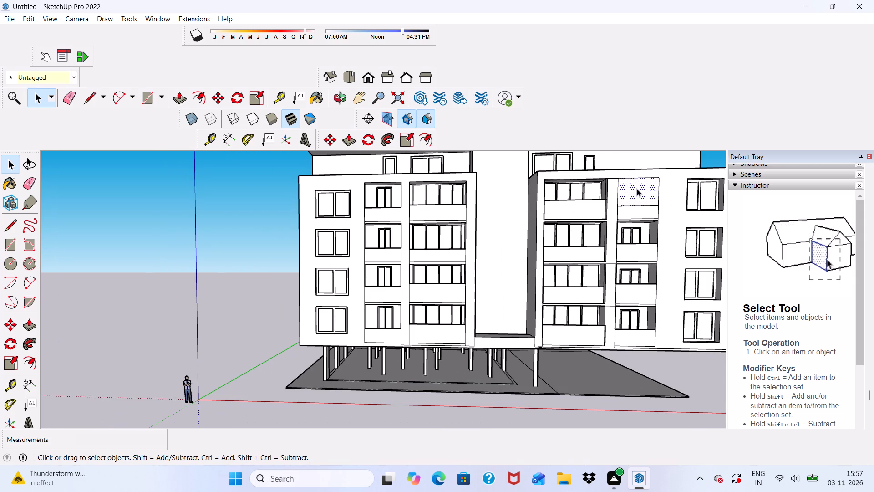
pyautogui.press('Delete')
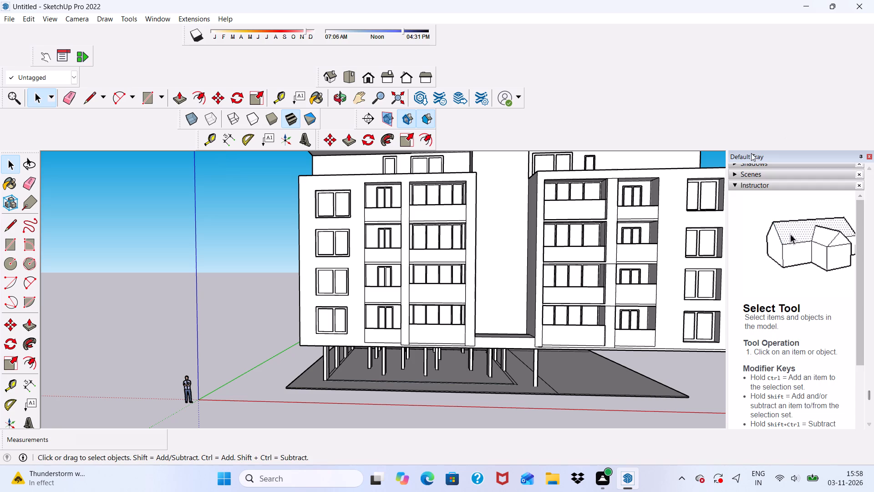
# Draw an upright parapet rectangle about 45' 4" wide and 6' high along the front edge of the right wing's terrace above the top balcony.
pyautogui.scroll(-1, 751, 153)
pyautogui.scroll(1, 343, 123)
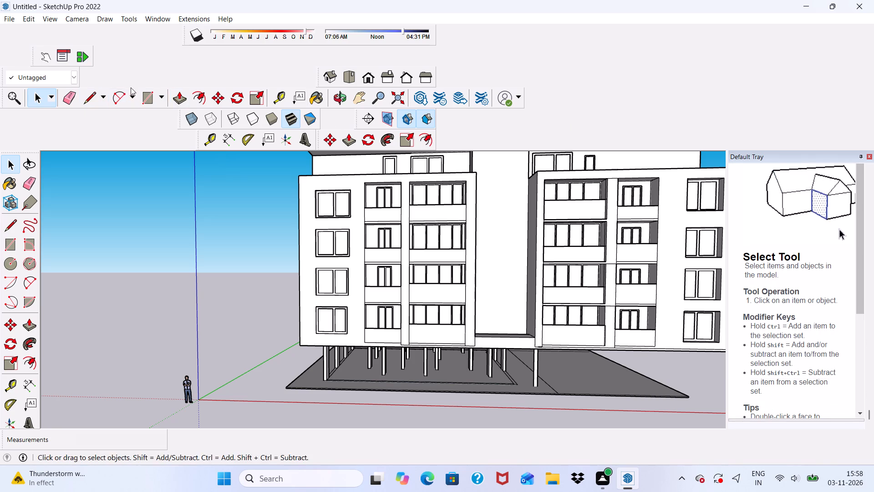
pyautogui.moveTo(142, 98); pyautogui.dragTo(147, 98)
pyautogui.scroll(-4, 475, 162)
pyautogui.scroll(7, 643, 201)
pyautogui.moveTo(643, 200); pyautogui.dragTo(628, 216, button='middle')
pyautogui.scroll(4, 631, 200)
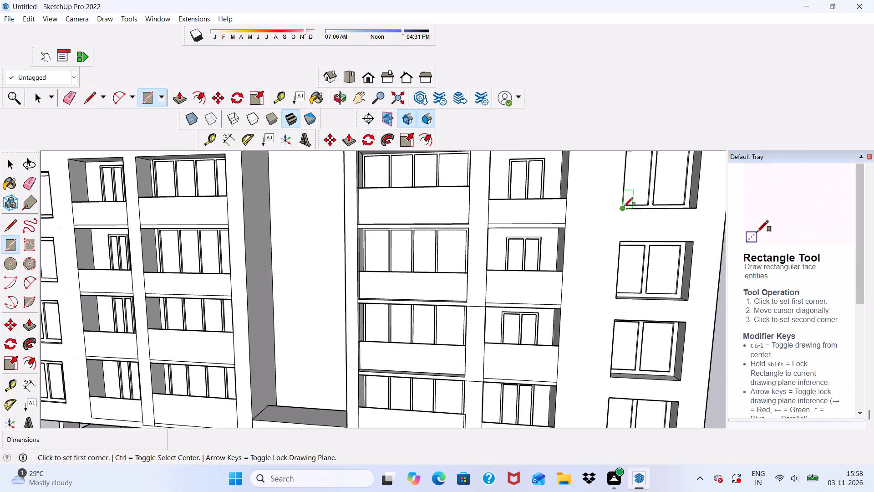
pyautogui.scroll(-12, 637, 204)
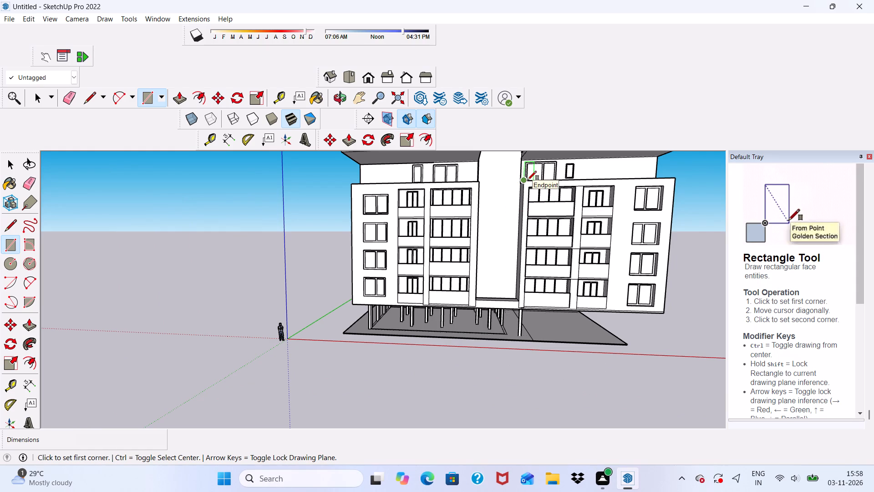
pyautogui.click(528, 180)
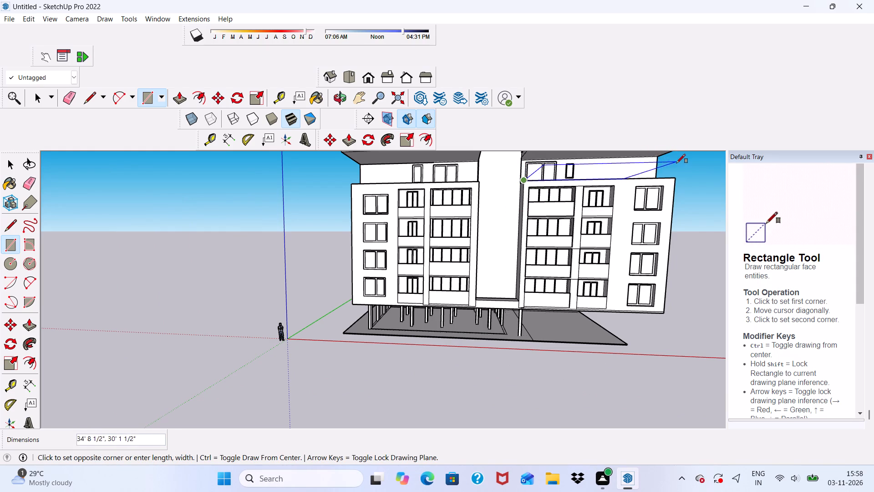
pyautogui.click(364, 76)
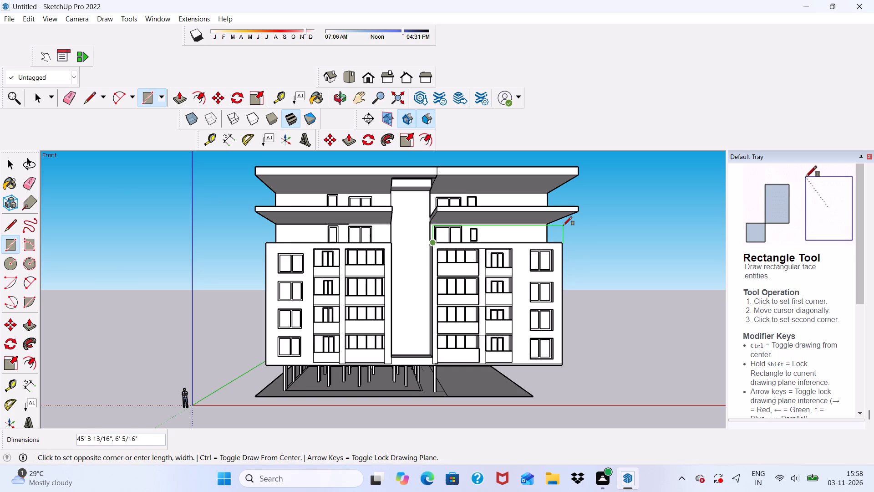
pyautogui.click(563, 225)
# Draw a side parapet rectangle about 14' 1" long and 6' high from the terrace's outer front corner back to the building wall.
pyautogui.moveTo(568, 242); pyautogui.dragTo(393, 255, button='middle')
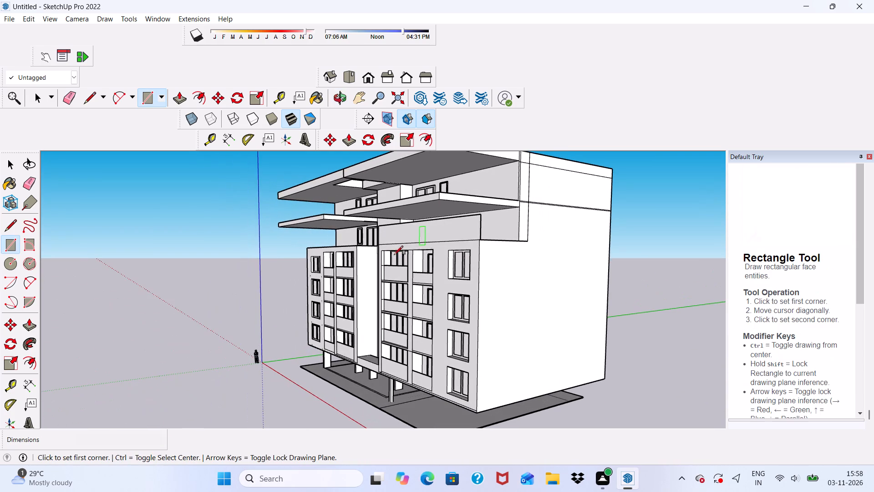
pyautogui.click(480, 239)
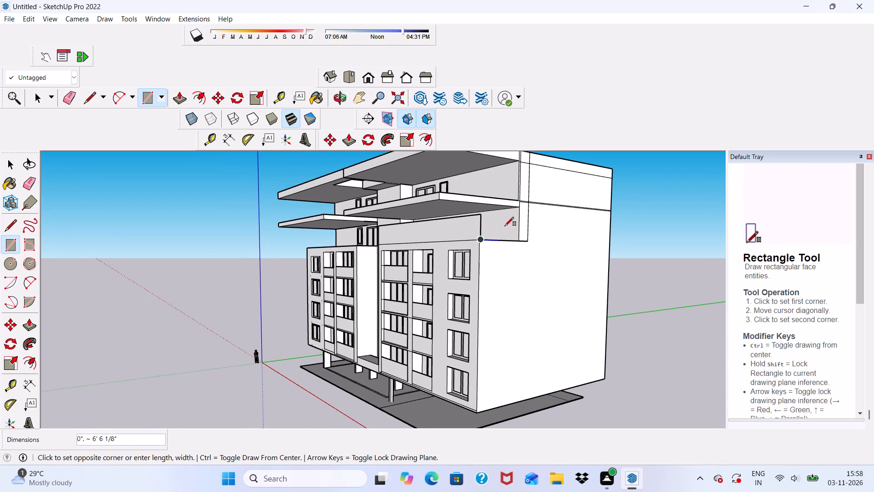
pyautogui.scroll(1, 521, 215)
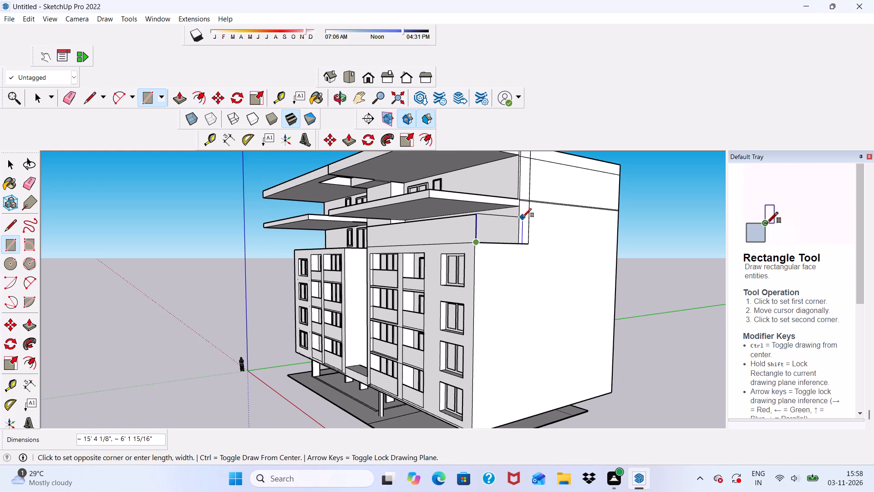
pyautogui.scroll(3, 523, 217)
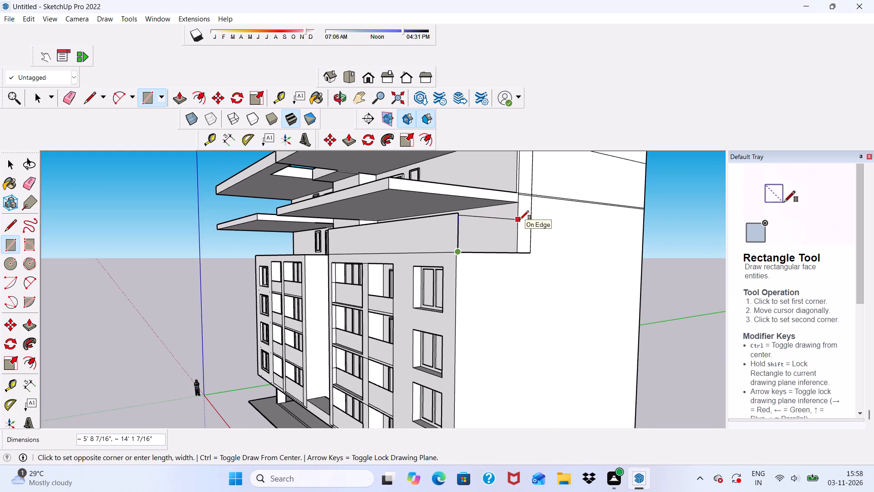
pyautogui.click(520, 218)
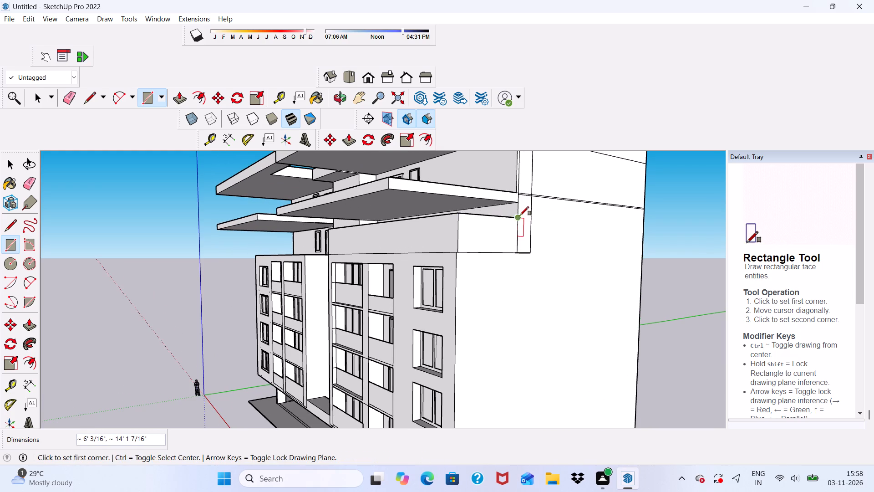
# Draw an inner side parapet rectangle about 8' 7" long and 6' 4" high between the right wing terrace's front corner and the central shaft.
pyautogui.scroll(-5, 509, 216)
pyautogui.moveTo(478, 236); pyautogui.dragTo(831, 236, button='middle')
pyautogui.scroll(3, 476, 208)
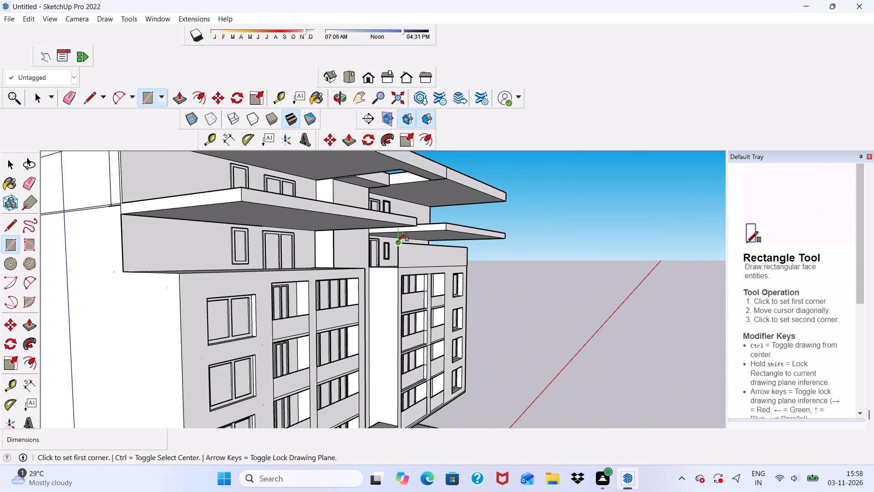
pyautogui.scroll(2, 397, 241)
pyautogui.click(397, 270)
pyautogui.scroll(7, 353, 245)
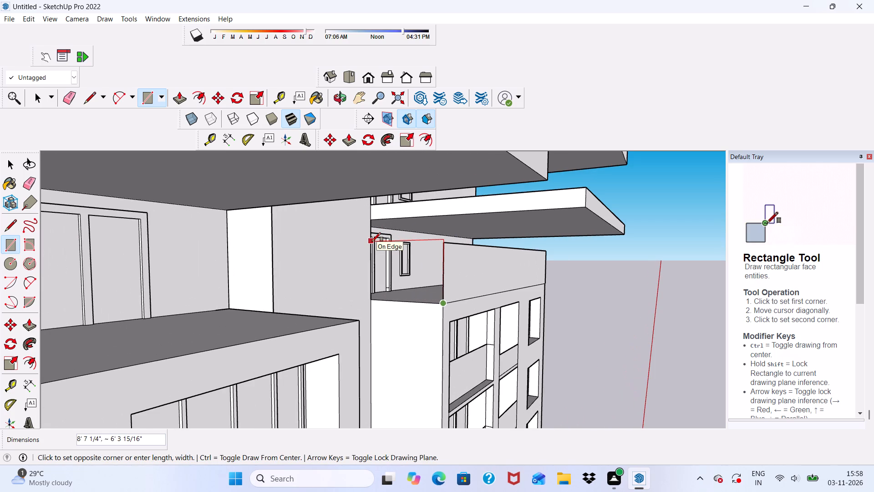
pyautogui.click(372, 241)
# Draw an upright parapet rectangle about 44' 7" wide and 5' 2" high along the front edge of the right wing's upper projecting slab.
pyautogui.scroll(-1, 415, 269)
pyautogui.moveTo(406, 273); pyautogui.dragTo(239, 292, button='middle')
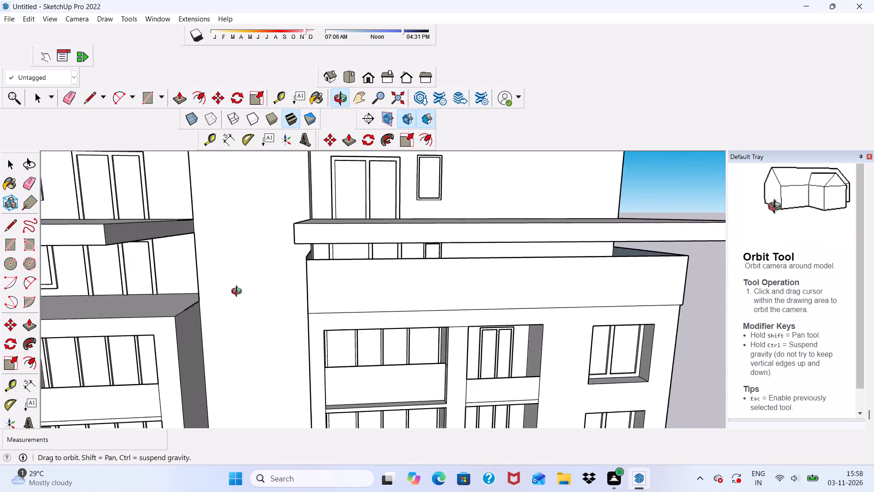
pyautogui.moveTo(239, 292); pyautogui.dragTo(161, 290, button='middle')
pyautogui.scroll(-8, 337, 235)
pyautogui.moveTo(376, 268); pyautogui.dragTo(340, 205, button='middle')
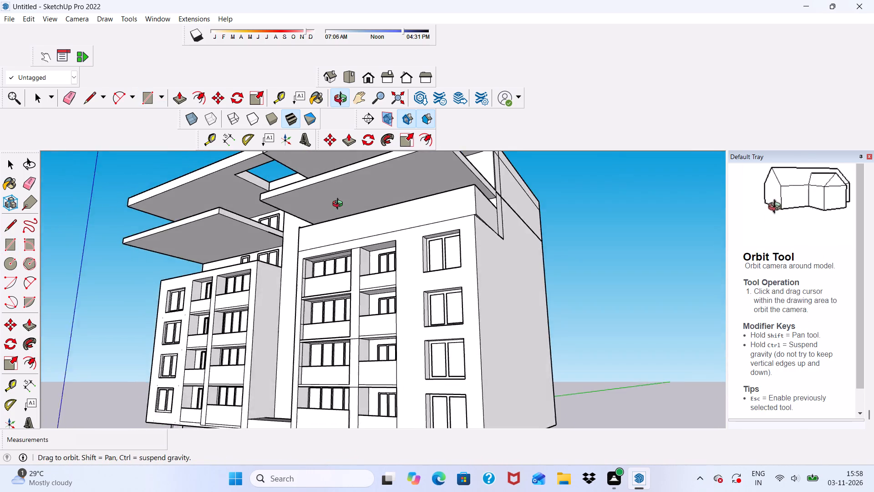
pyautogui.moveTo(340, 205); pyautogui.dragTo(509, 264, button='middle')
pyautogui.scroll(-6, 465, 204)
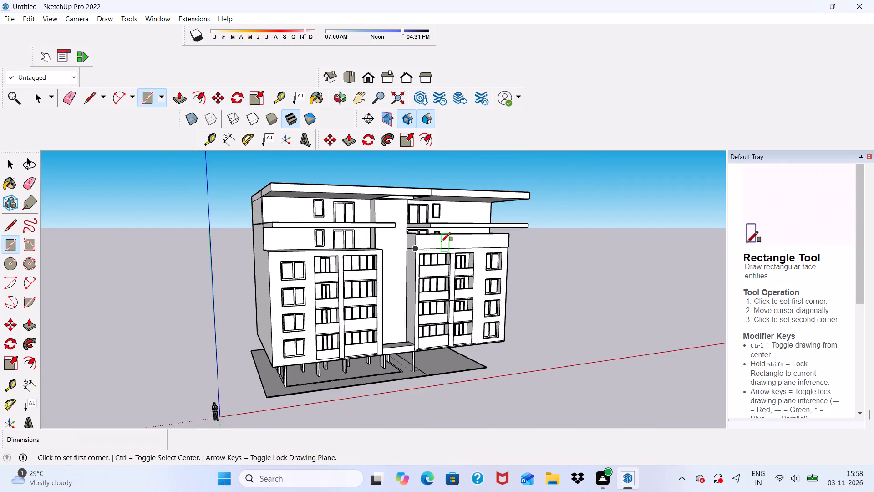
pyautogui.moveTo(441, 246); pyautogui.dragTo(385, 308, button='middle')
pyautogui.scroll(5, 439, 237)
pyautogui.scroll(3, 398, 256)
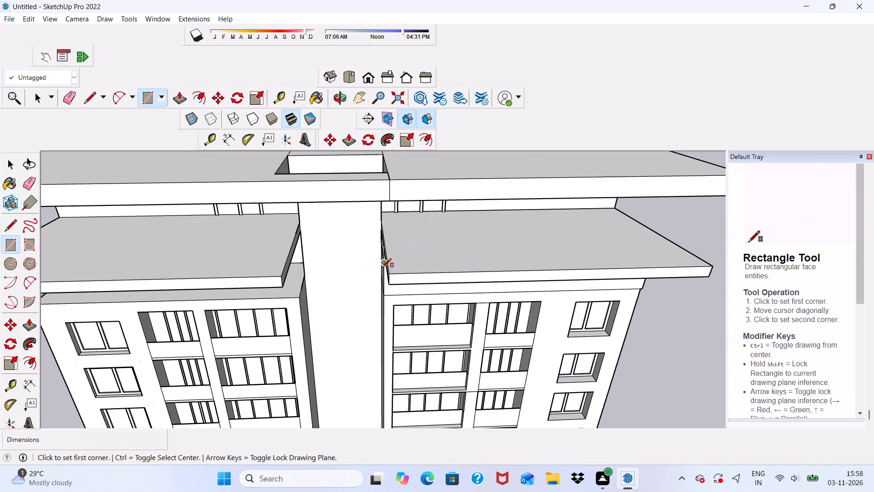
pyautogui.click(389, 272)
pyautogui.scroll(-5, 420, 246)
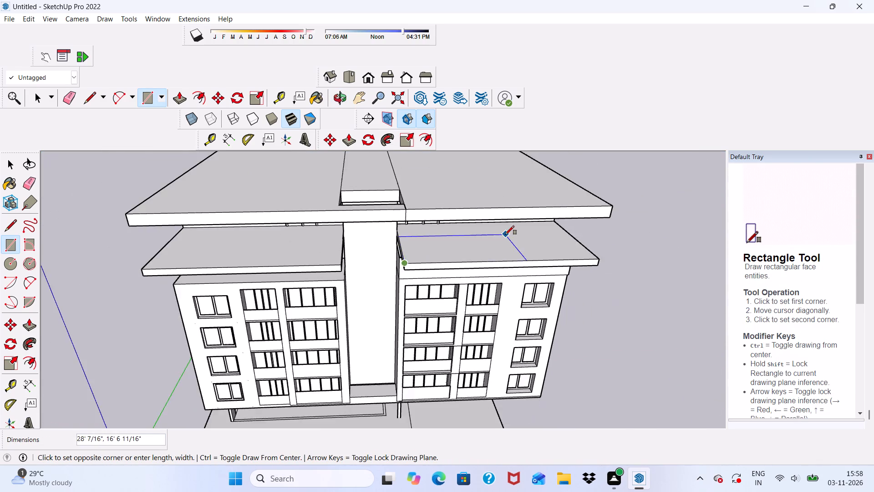
pyautogui.scroll(-5, 505, 235)
pyautogui.moveTo(522, 251); pyautogui.dragTo(459, 129, button='middle')
pyautogui.scroll(6, 504, 157)
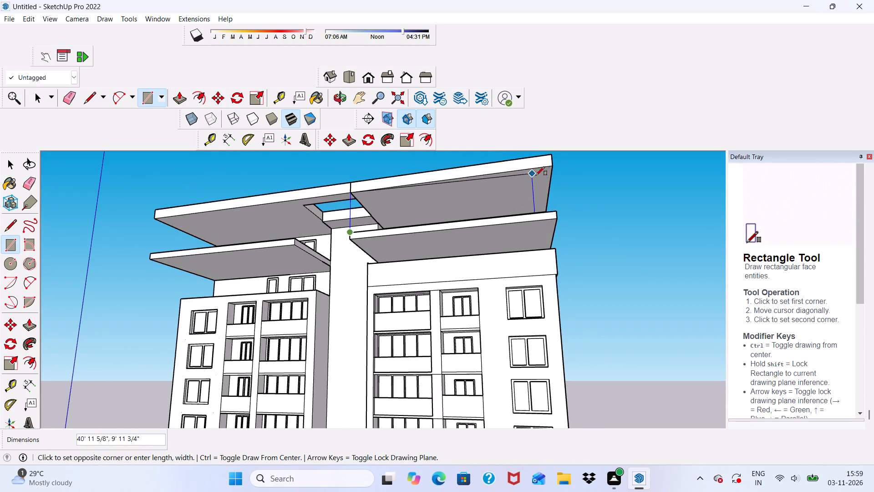
pyautogui.click(370, 77)
pyautogui.scroll(-3, 401, 117)
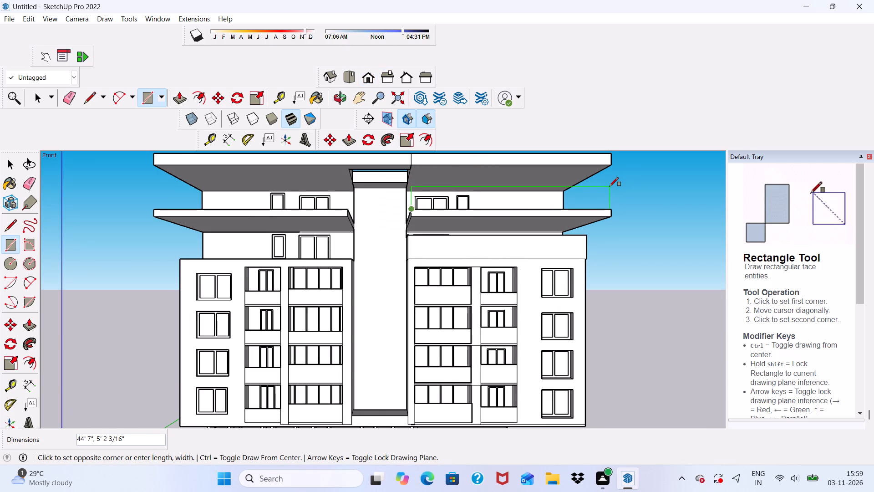
pyautogui.click(610, 186)
# Draw a side parapet rectangle about 24' 1" long and 4' 10" high along the upper slab's outer side edge, starting near its front corner.
pyautogui.scroll(-1, 608, 190)
pyautogui.moveTo(603, 193); pyautogui.dragTo(404, 238, button='middle')
pyautogui.scroll(3, 401, 261)
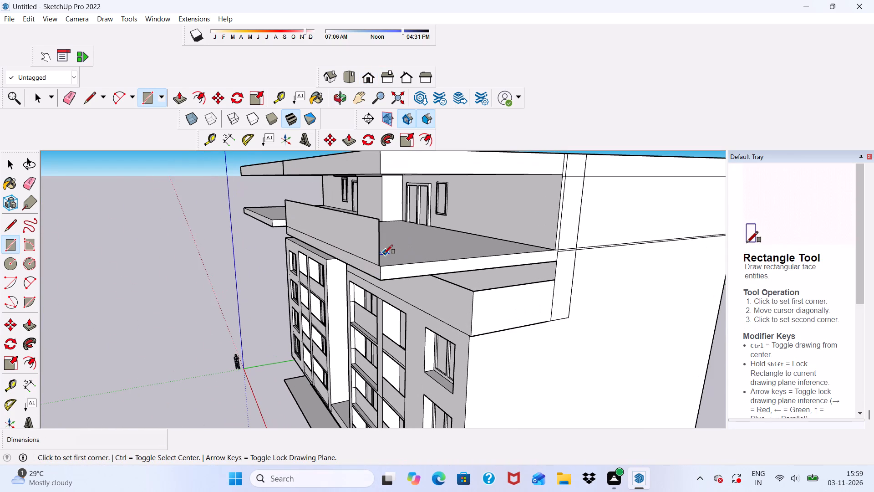
pyautogui.click(381, 265)
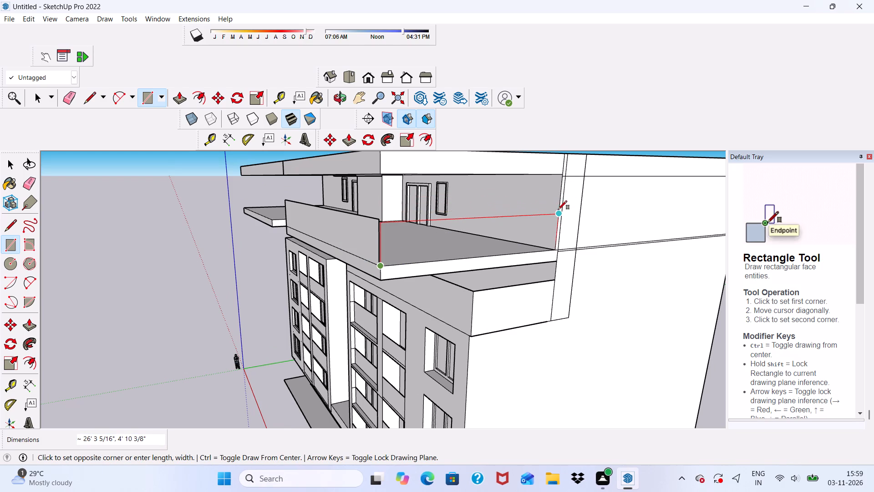
pyautogui.scroll(3, 556, 206)
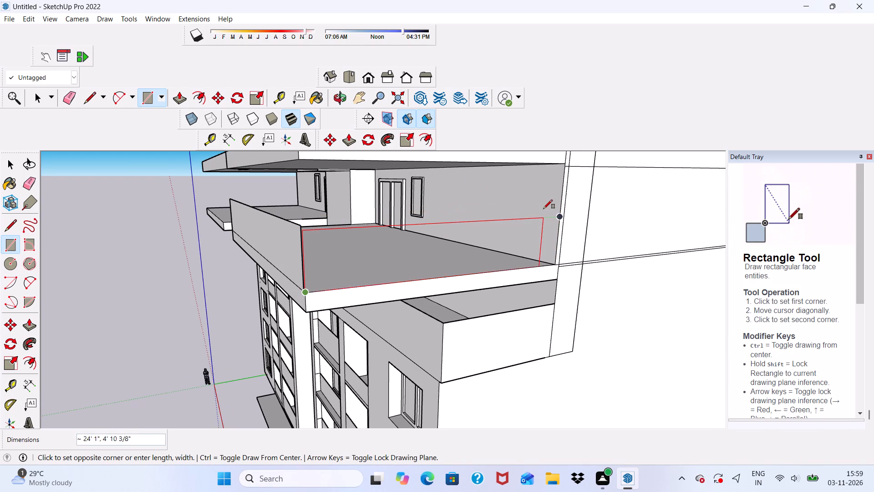
pyautogui.click(541, 205)
pyautogui.moveTo(496, 217); pyautogui.dragTo(528, 216, button='middle')
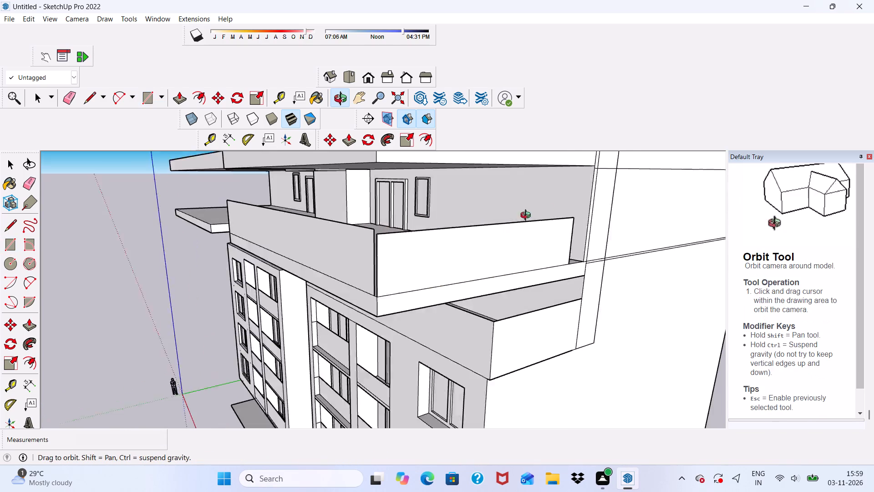
pyautogui.moveTo(528, 216); pyautogui.dragTo(559, 212, button='middle')
pyautogui.keyDown('ctrl'); pyautogui.click(543, 179); pyautogui.keyUp('ctrl')
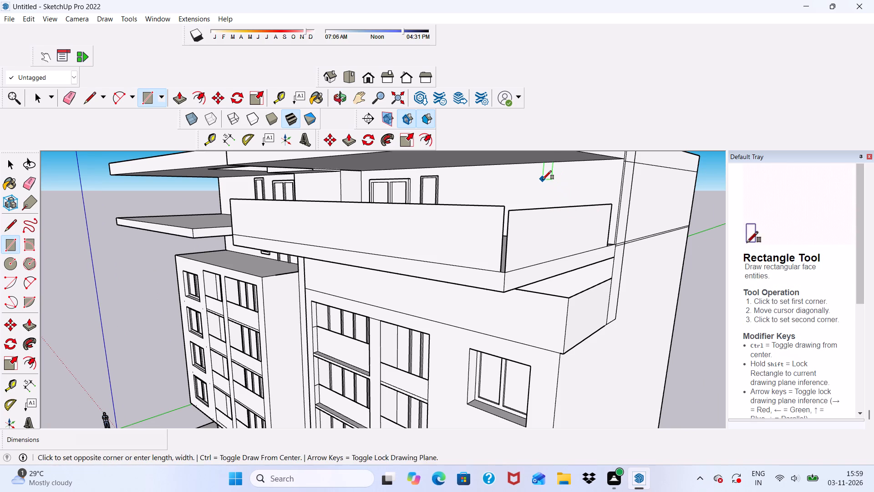
# Undo the front and outer side parapet rectangles on the right wing's upper projecting slab.
pyautogui.hotkey('ctrl', 'z')
pyautogui.hotkey('ctrl', 'z')
# Draw an upright parapet rectangle about 45' wide and 7' high along the front edge of the right wing's upper projecting slab.
pyautogui.moveTo(396, 246); pyautogui.dragTo(471, 253, button='middle')
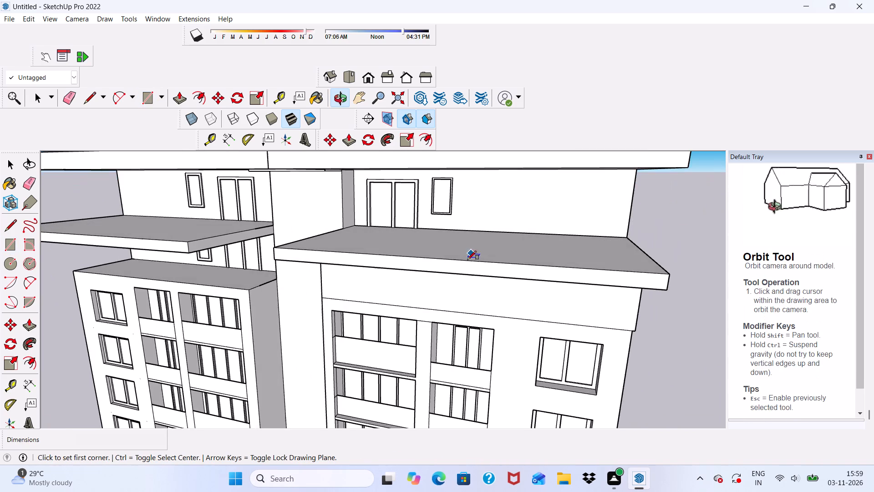
pyautogui.scroll(1, 264, 258)
pyautogui.click(272, 247)
pyautogui.scroll(-4, 302, 230)
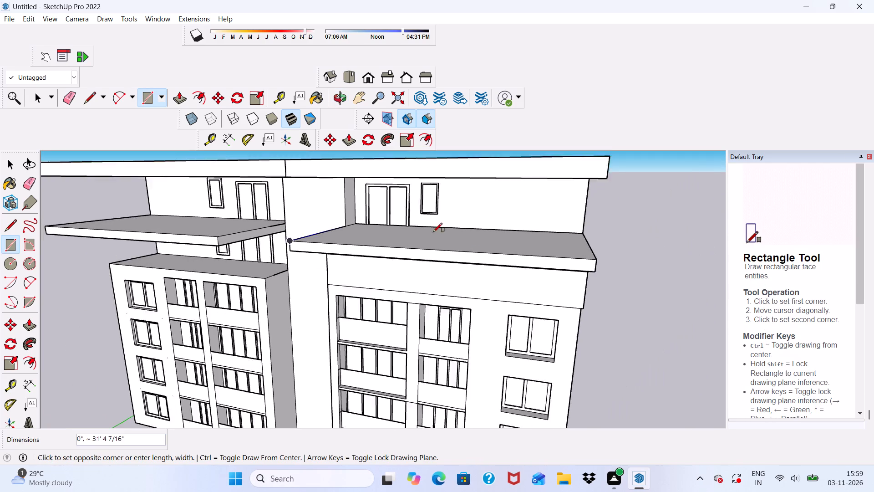
pyautogui.scroll(-1, 433, 232)
pyautogui.moveTo(515, 241); pyautogui.dragTo(605, 229, button='middle')
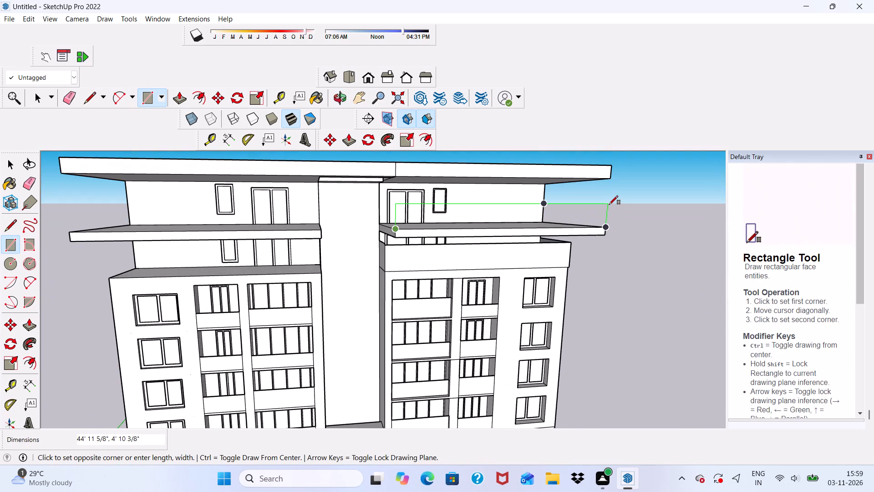
pyautogui.scroll(1, 606, 190)
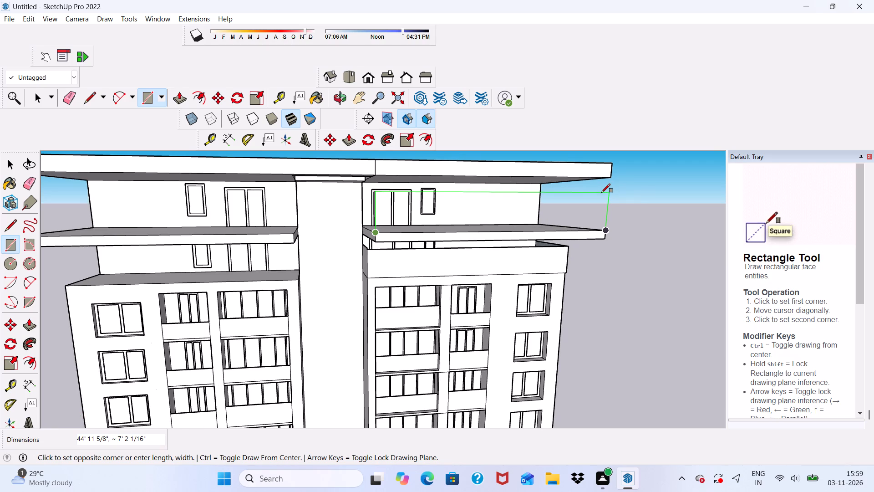
pyautogui.click(601, 193)
# Draw an outer side parapet rectangle about 26' 10" long and 7' high from the upper slab's front corner back to the building wall.
pyautogui.moveTo(606, 221); pyautogui.dragTo(338, 241, button='middle')
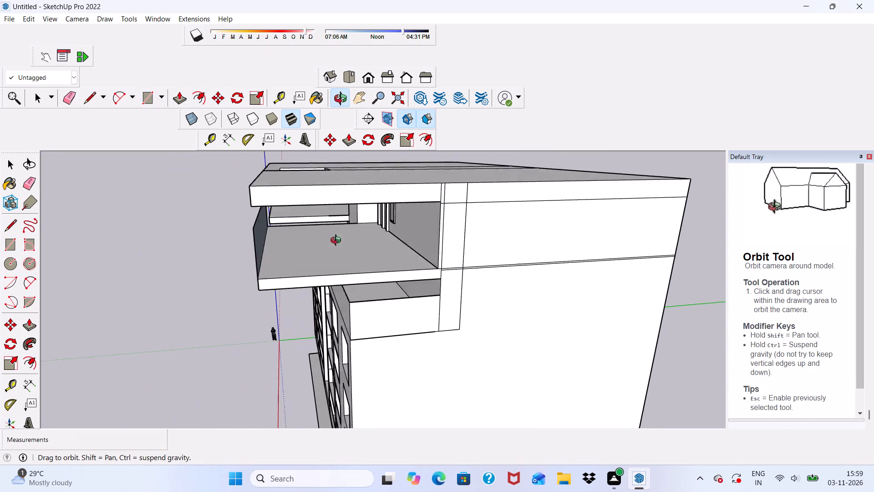
pyautogui.moveTo(338, 241); pyautogui.dragTo(337, 241, button='middle')
pyautogui.scroll(4, 259, 270)
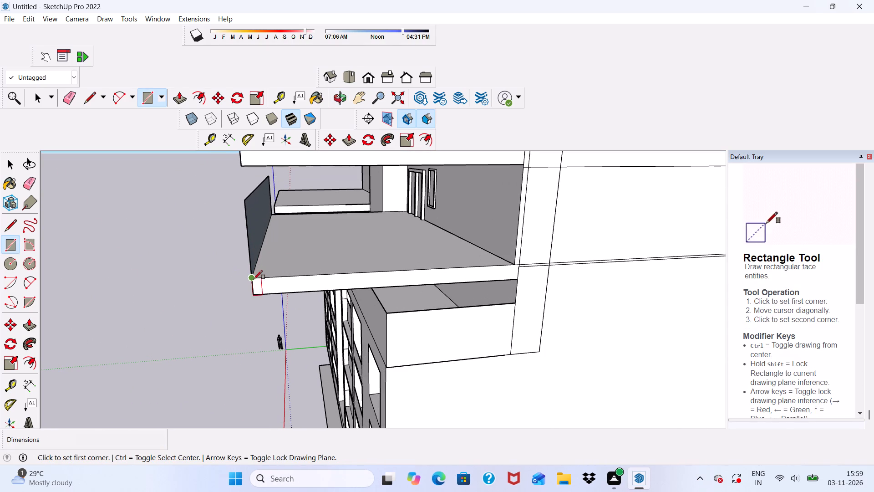
pyautogui.click(254, 279)
pyautogui.scroll(-2, 520, 176)
pyautogui.scroll(1, 522, 181)
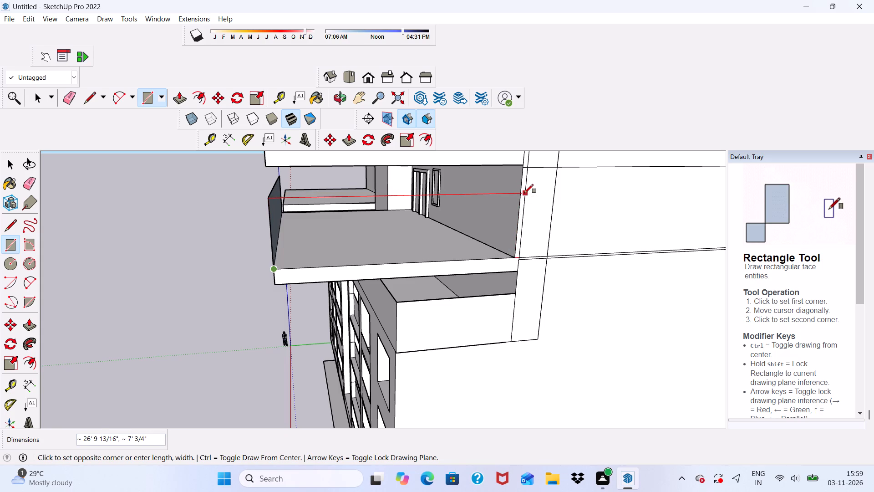
pyautogui.click(524, 193)
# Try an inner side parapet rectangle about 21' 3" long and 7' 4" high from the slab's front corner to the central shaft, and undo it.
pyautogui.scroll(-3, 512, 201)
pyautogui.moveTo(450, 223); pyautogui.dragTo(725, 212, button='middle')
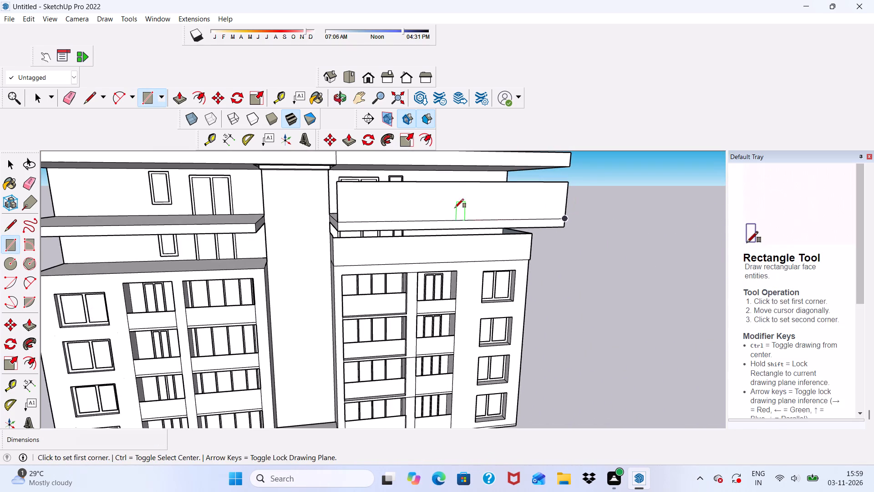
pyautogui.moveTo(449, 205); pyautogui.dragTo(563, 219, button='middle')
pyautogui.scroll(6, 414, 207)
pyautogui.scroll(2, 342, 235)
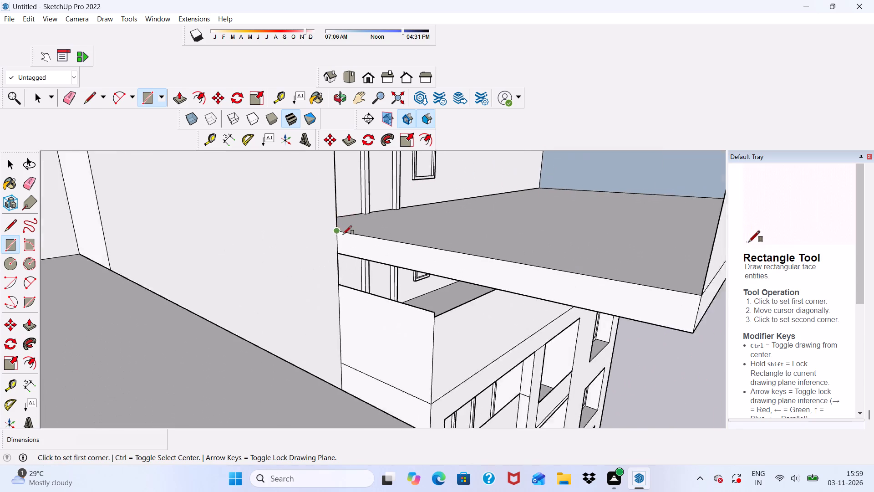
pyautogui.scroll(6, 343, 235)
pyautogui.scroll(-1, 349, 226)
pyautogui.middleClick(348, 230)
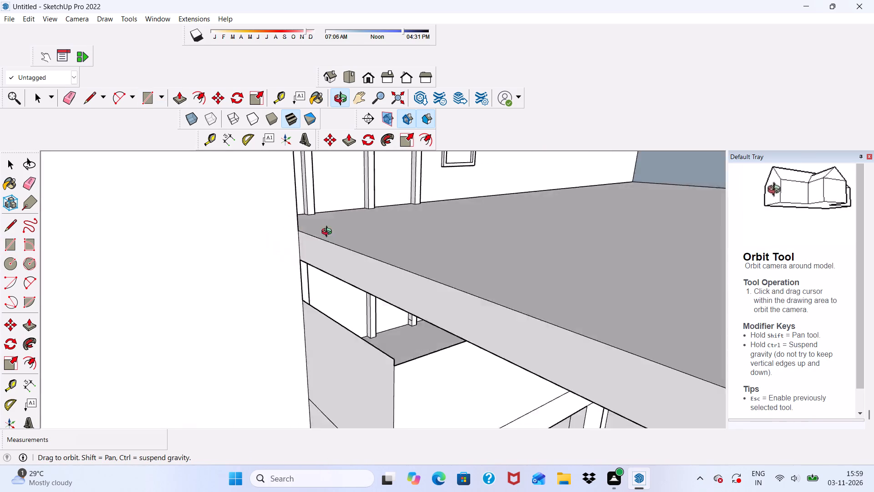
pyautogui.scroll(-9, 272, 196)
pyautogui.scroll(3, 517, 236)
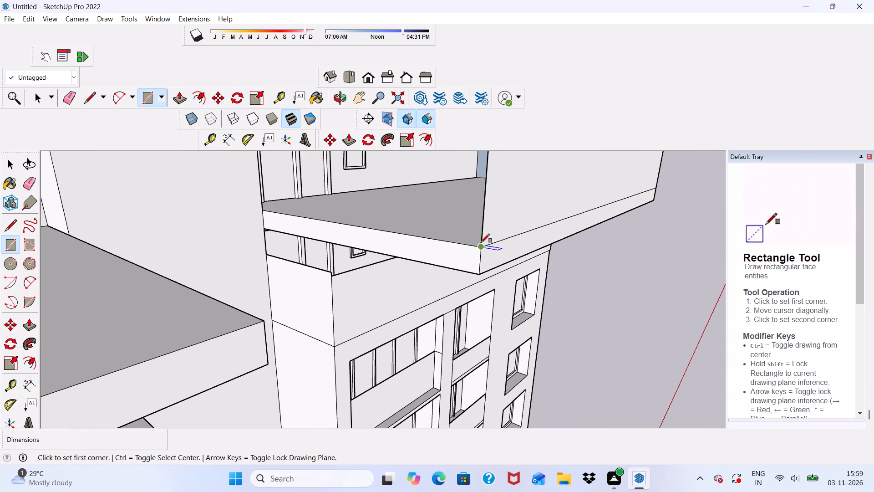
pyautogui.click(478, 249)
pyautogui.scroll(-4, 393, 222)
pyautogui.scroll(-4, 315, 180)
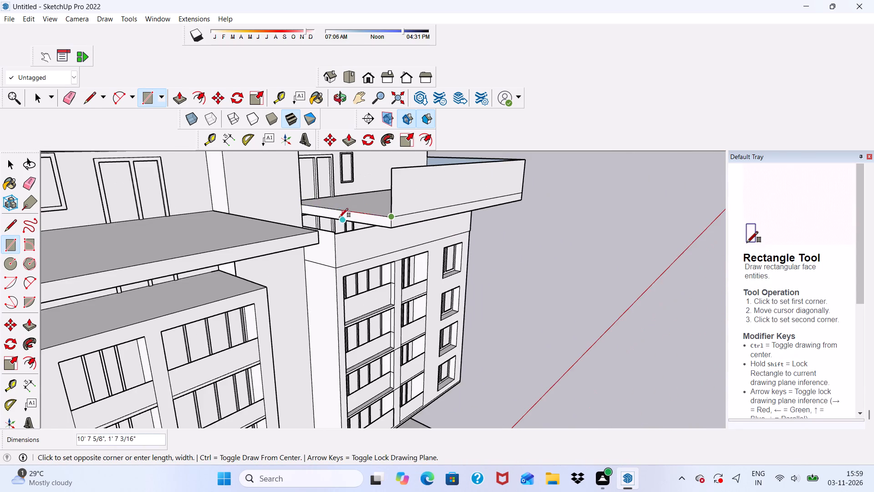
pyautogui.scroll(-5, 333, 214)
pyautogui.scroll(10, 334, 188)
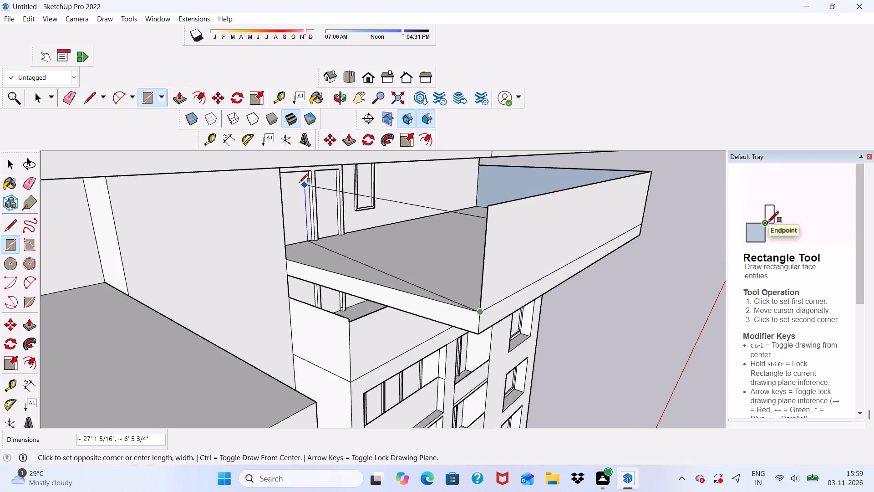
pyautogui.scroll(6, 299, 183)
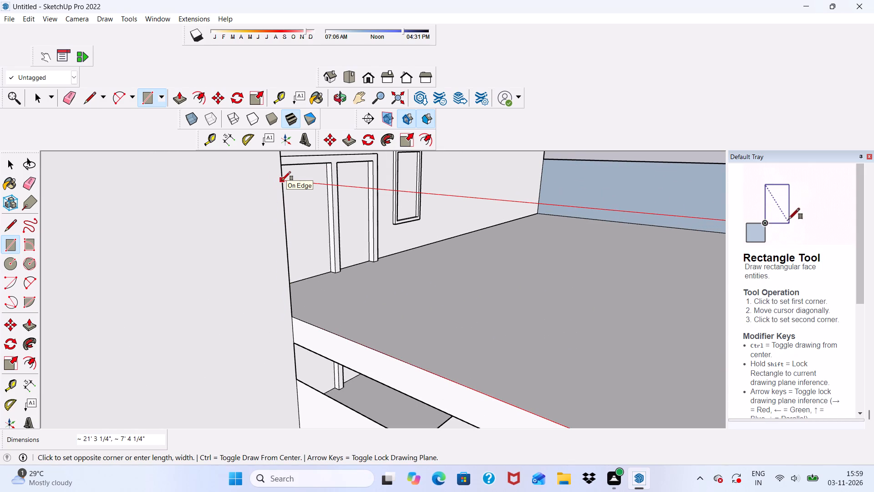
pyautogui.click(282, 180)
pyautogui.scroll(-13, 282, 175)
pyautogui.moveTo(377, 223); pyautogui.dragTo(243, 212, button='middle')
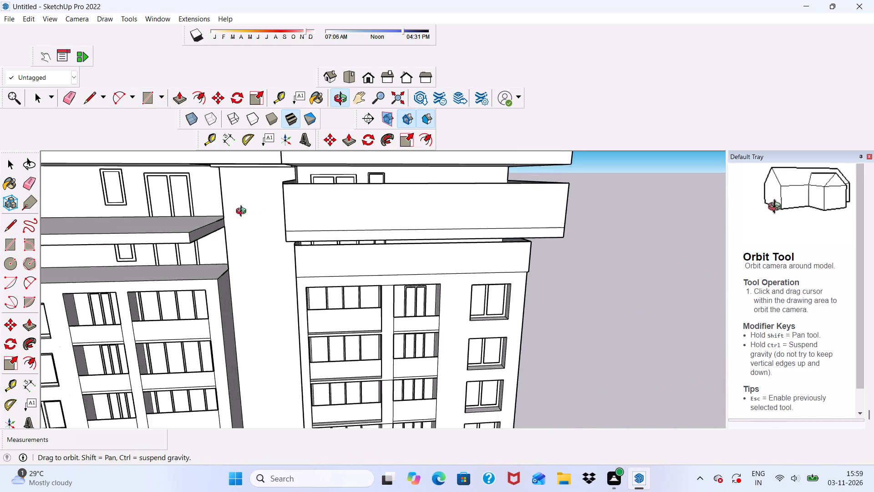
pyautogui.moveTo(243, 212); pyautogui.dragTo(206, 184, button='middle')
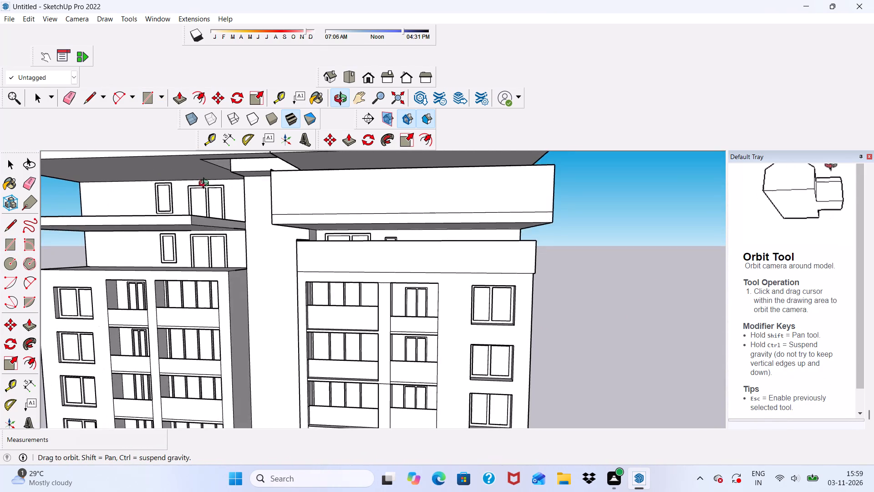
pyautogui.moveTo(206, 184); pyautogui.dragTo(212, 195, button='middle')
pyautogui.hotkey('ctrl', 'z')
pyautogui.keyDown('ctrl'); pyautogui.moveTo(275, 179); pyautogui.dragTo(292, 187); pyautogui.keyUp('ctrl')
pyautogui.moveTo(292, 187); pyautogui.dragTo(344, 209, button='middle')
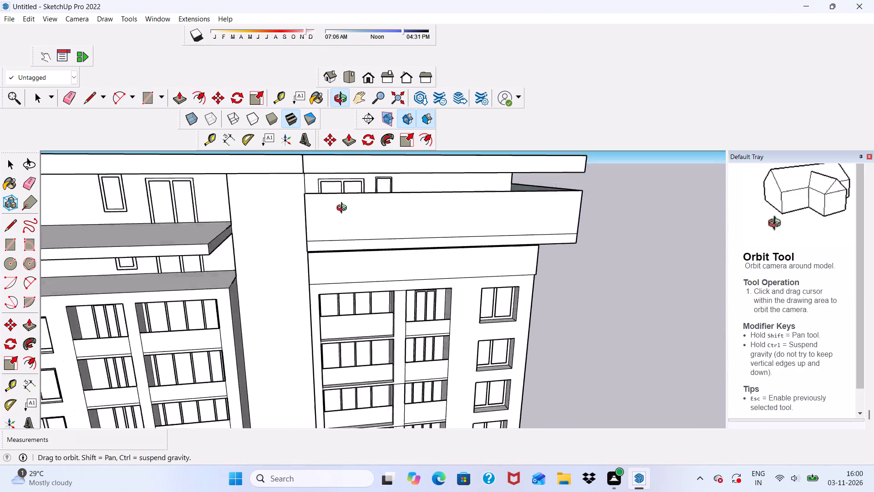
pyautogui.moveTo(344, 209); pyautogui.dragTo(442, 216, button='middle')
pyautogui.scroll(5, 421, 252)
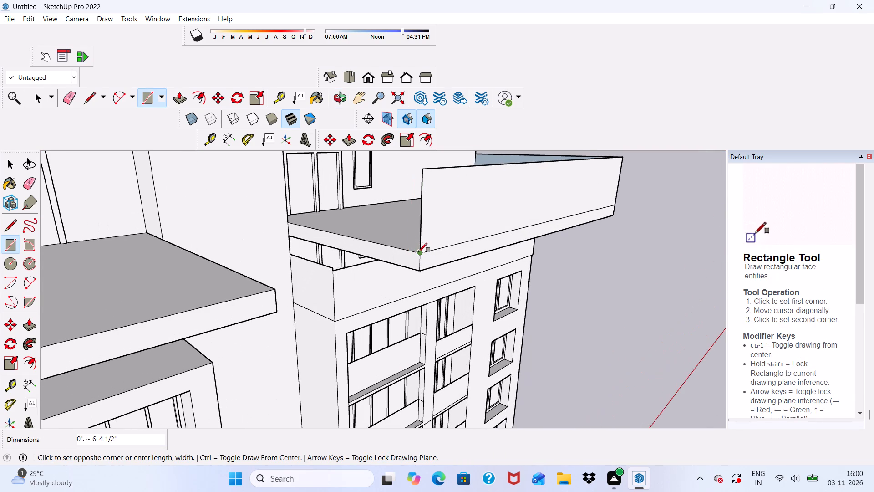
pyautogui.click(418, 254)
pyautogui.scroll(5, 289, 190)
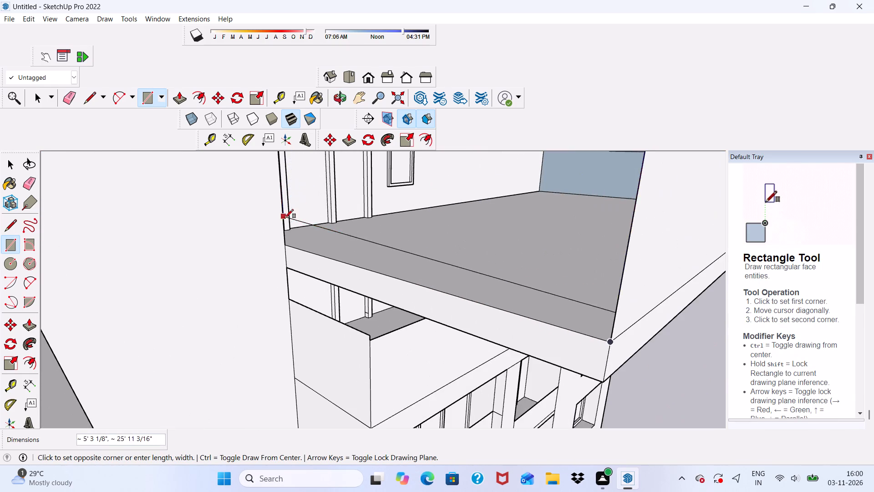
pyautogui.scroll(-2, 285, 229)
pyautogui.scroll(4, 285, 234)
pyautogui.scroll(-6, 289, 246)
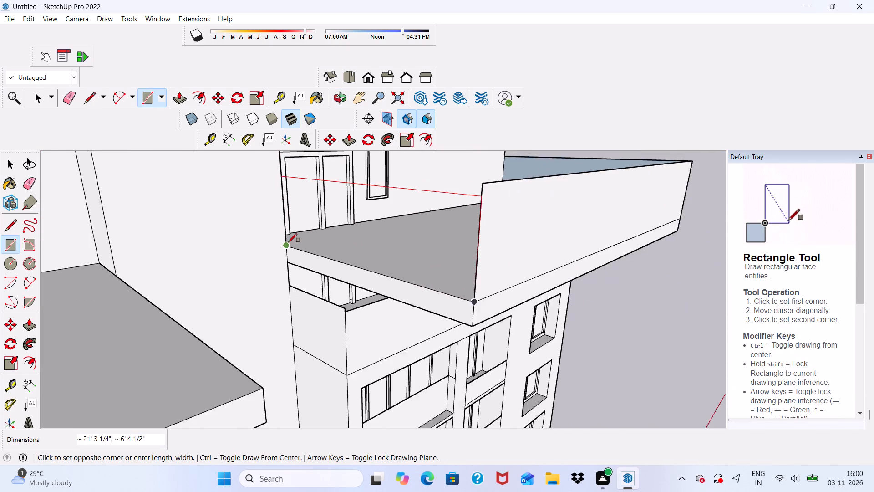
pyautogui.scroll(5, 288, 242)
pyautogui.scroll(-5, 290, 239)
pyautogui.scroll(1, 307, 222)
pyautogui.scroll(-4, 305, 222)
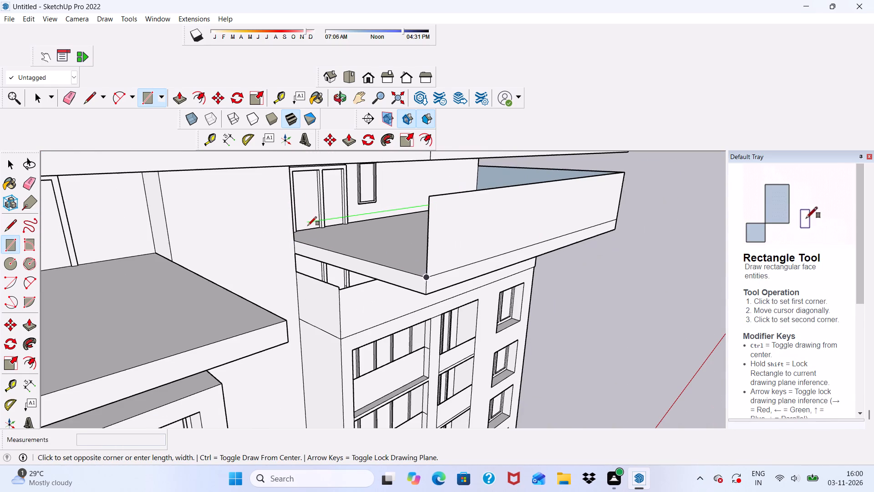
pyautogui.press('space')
# Draw the inner side parapet rectangle from the slab's corner at the central shaft to the top inner corner of the front parapet.
pyautogui.click(141, 101)
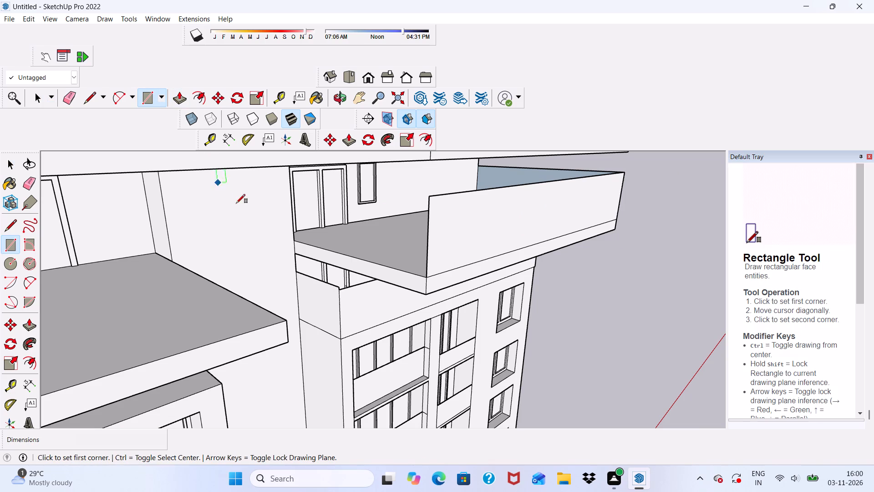
pyautogui.scroll(3, 274, 220)
pyautogui.scroll(-1, 270, 215)
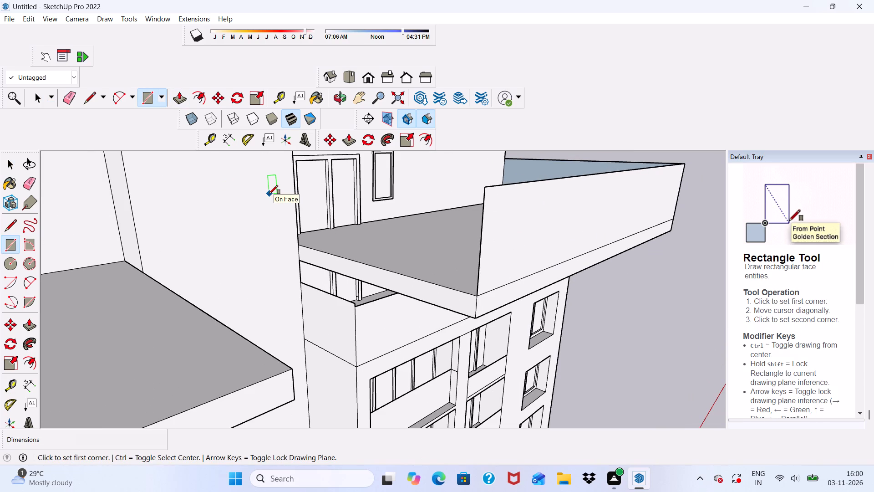
pyautogui.scroll(1, 305, 251)
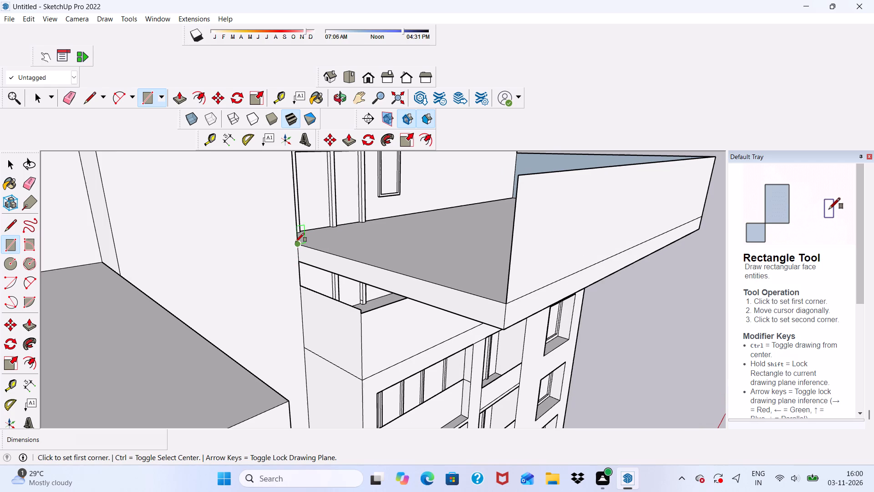
pyautogui.click(295, 242)
pyautogui.scroll(-4, 355, 243)
pyautogui.scroll(1, 452, 230)
pyautogui.scroll(2, 474, 200)
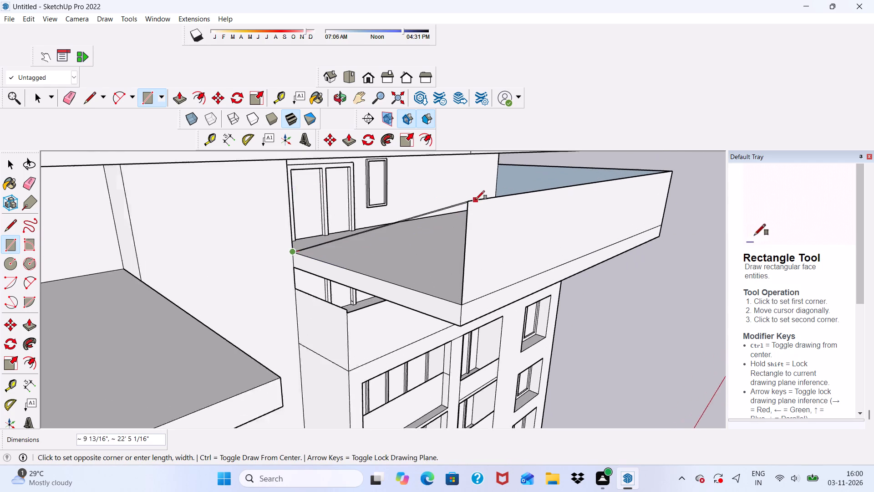
pyautogui.scroll(1, 476, 200)
pyautogui.click(469, 207)
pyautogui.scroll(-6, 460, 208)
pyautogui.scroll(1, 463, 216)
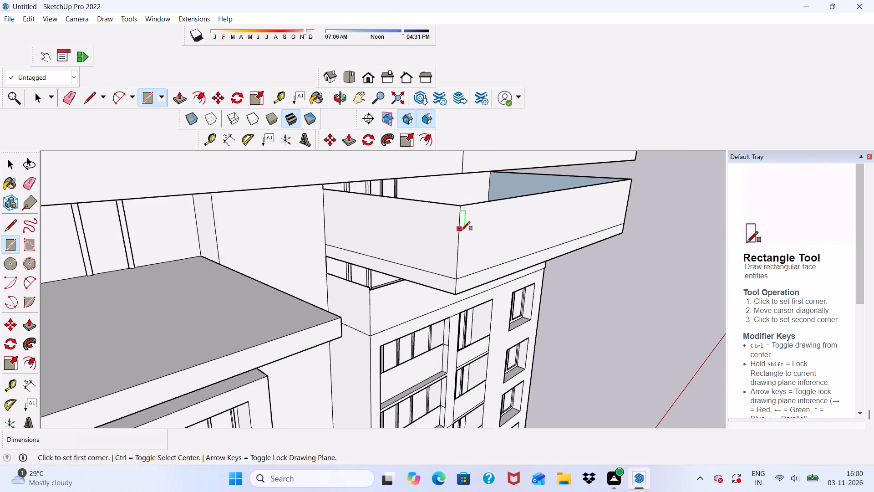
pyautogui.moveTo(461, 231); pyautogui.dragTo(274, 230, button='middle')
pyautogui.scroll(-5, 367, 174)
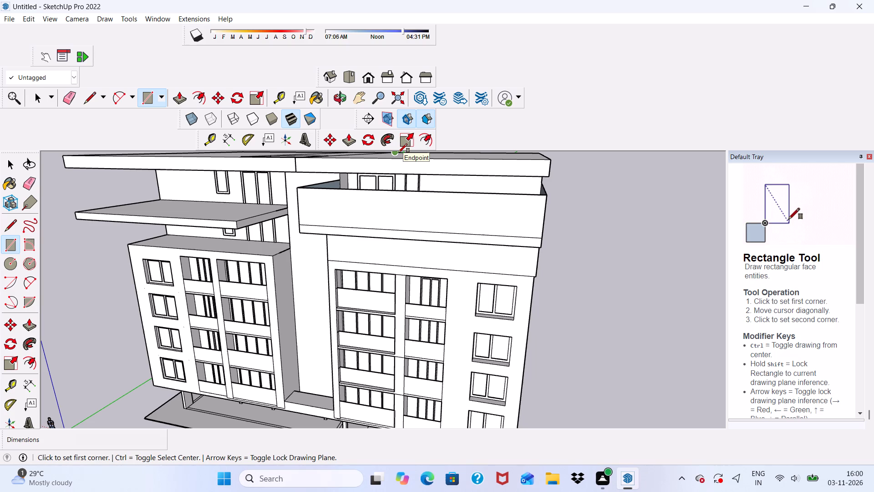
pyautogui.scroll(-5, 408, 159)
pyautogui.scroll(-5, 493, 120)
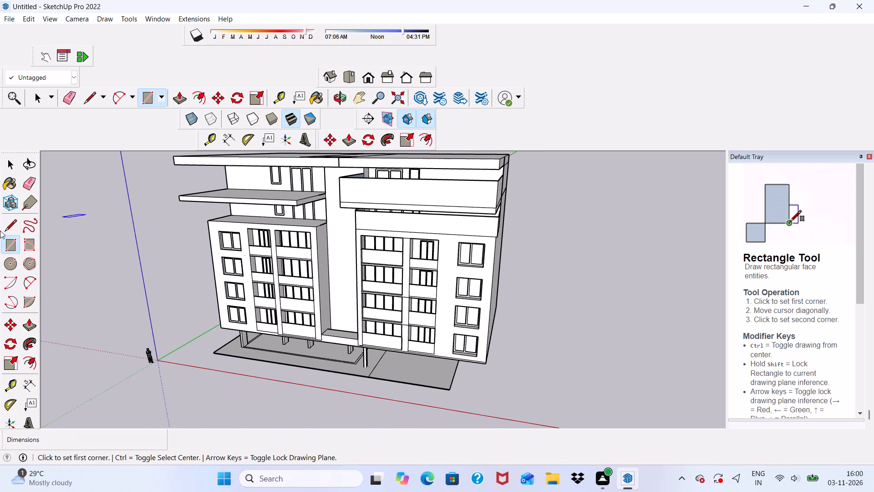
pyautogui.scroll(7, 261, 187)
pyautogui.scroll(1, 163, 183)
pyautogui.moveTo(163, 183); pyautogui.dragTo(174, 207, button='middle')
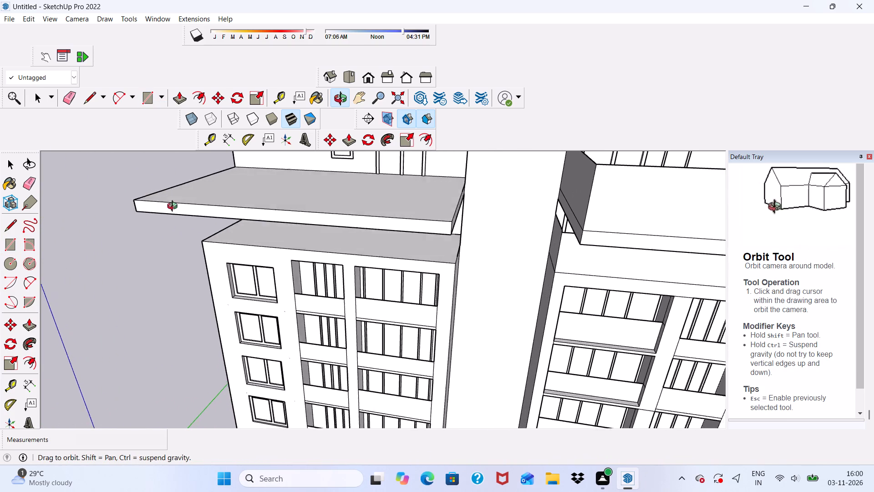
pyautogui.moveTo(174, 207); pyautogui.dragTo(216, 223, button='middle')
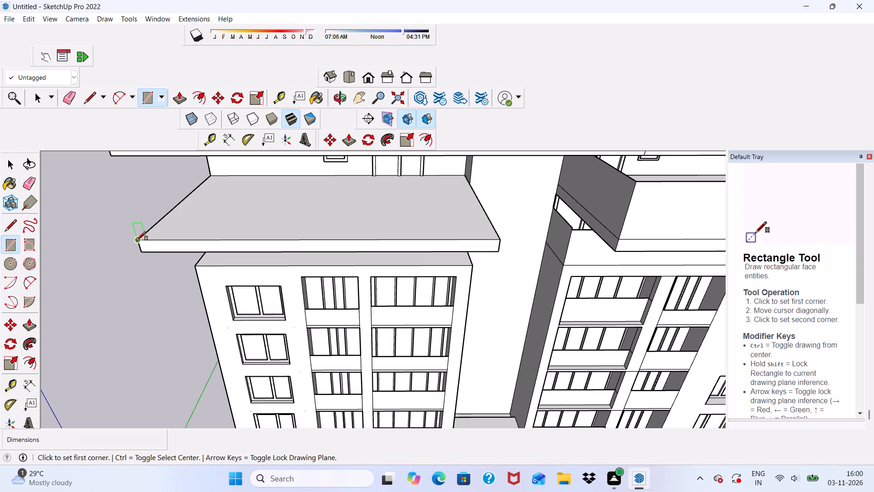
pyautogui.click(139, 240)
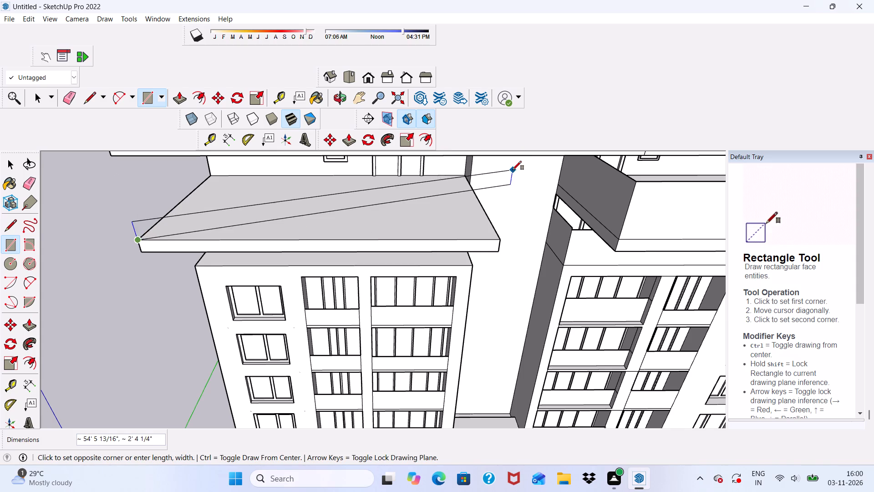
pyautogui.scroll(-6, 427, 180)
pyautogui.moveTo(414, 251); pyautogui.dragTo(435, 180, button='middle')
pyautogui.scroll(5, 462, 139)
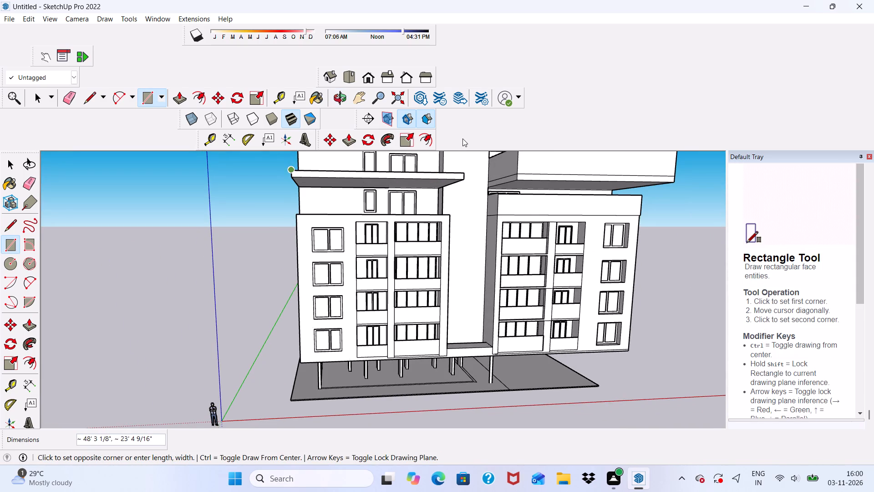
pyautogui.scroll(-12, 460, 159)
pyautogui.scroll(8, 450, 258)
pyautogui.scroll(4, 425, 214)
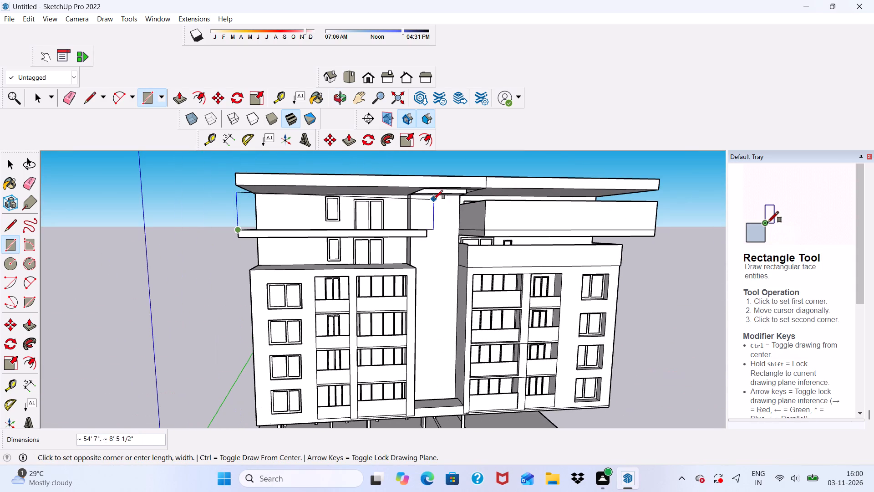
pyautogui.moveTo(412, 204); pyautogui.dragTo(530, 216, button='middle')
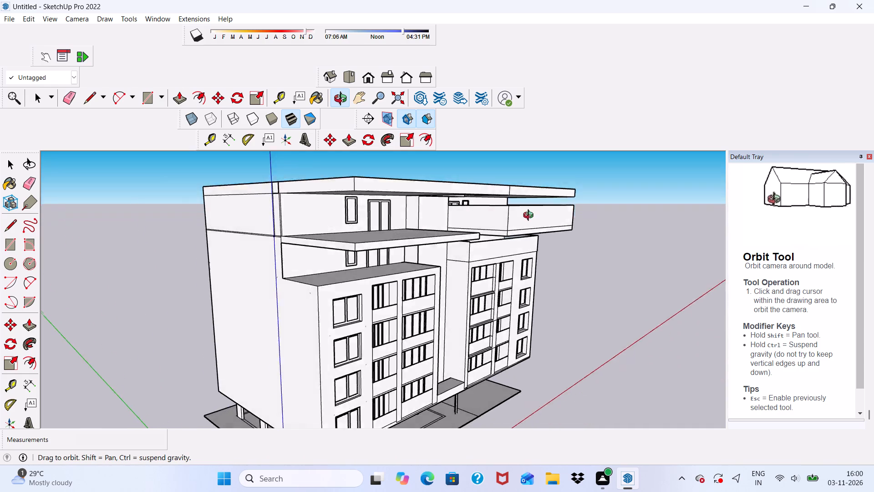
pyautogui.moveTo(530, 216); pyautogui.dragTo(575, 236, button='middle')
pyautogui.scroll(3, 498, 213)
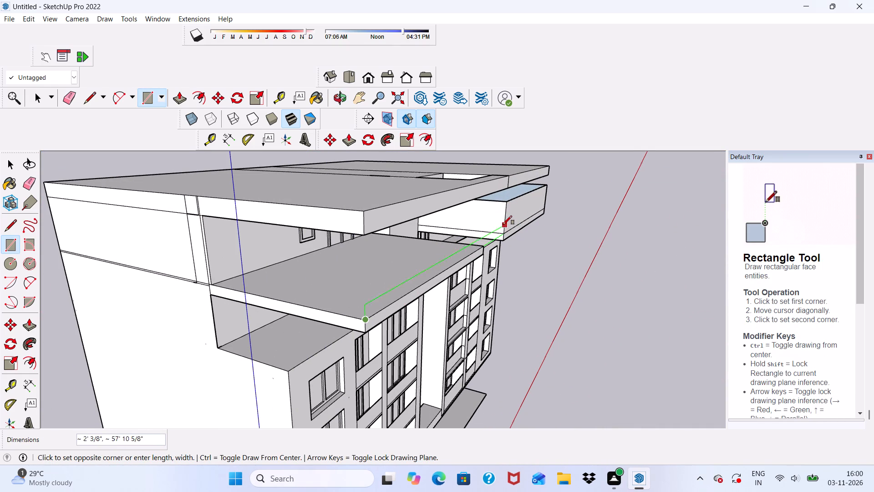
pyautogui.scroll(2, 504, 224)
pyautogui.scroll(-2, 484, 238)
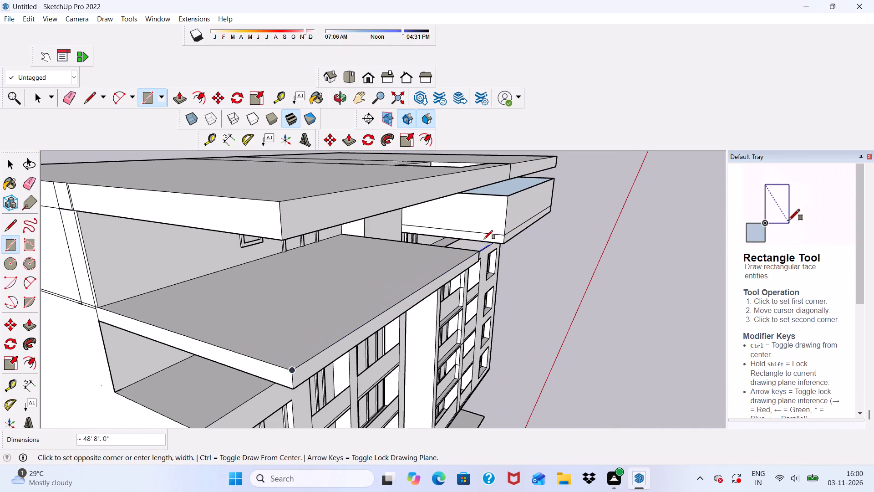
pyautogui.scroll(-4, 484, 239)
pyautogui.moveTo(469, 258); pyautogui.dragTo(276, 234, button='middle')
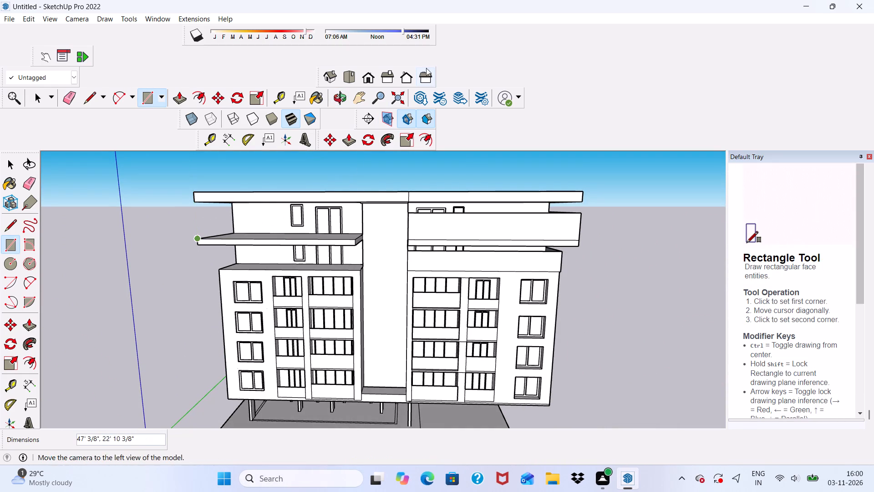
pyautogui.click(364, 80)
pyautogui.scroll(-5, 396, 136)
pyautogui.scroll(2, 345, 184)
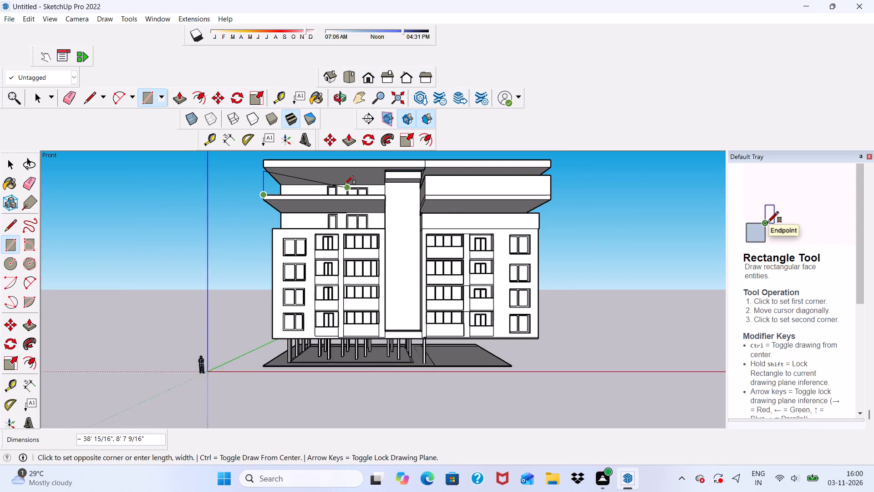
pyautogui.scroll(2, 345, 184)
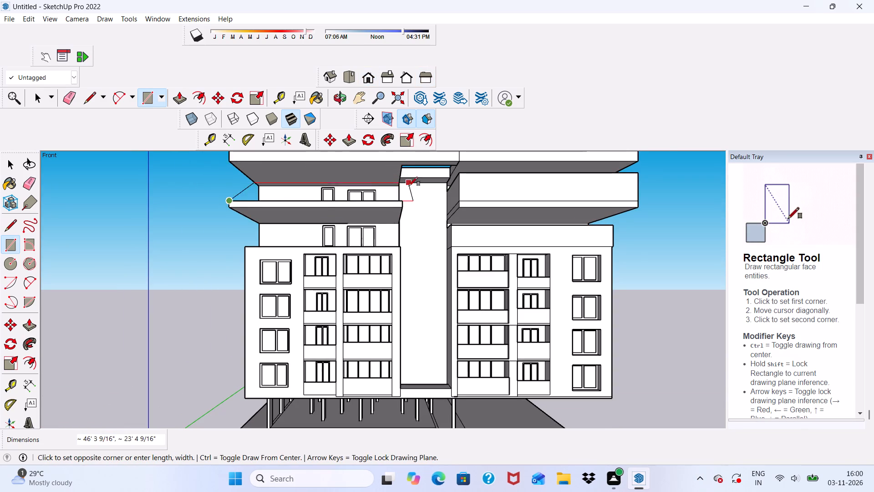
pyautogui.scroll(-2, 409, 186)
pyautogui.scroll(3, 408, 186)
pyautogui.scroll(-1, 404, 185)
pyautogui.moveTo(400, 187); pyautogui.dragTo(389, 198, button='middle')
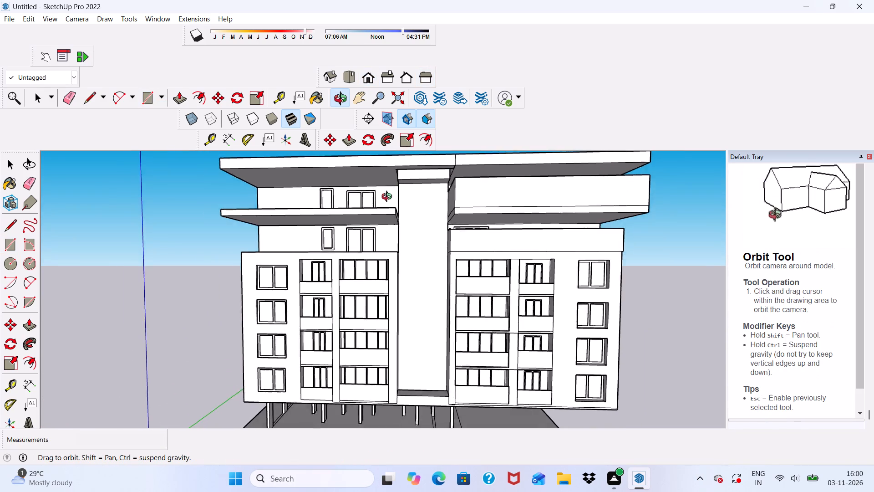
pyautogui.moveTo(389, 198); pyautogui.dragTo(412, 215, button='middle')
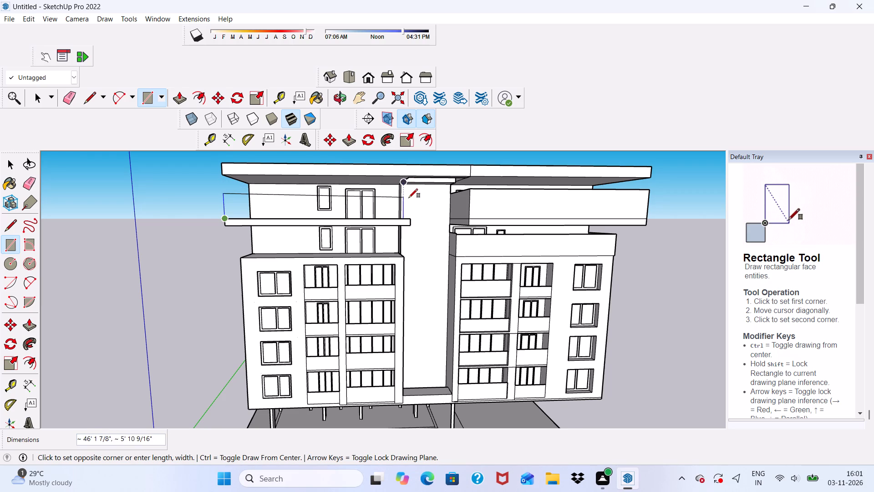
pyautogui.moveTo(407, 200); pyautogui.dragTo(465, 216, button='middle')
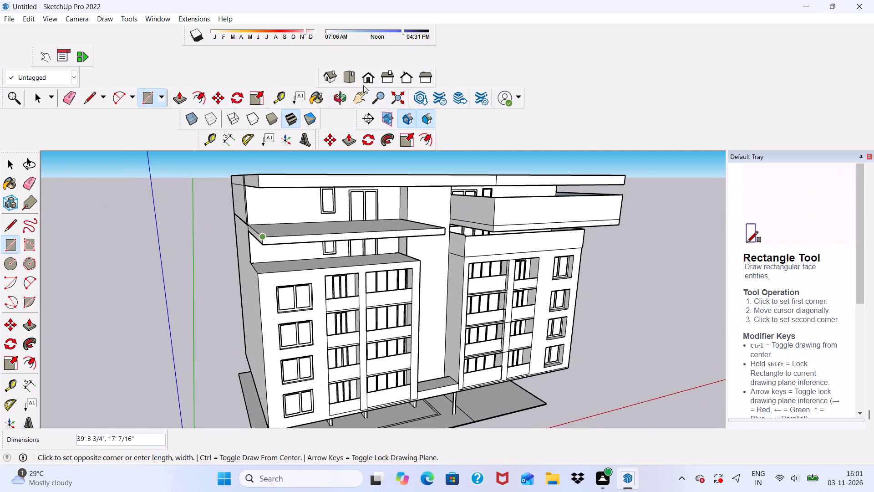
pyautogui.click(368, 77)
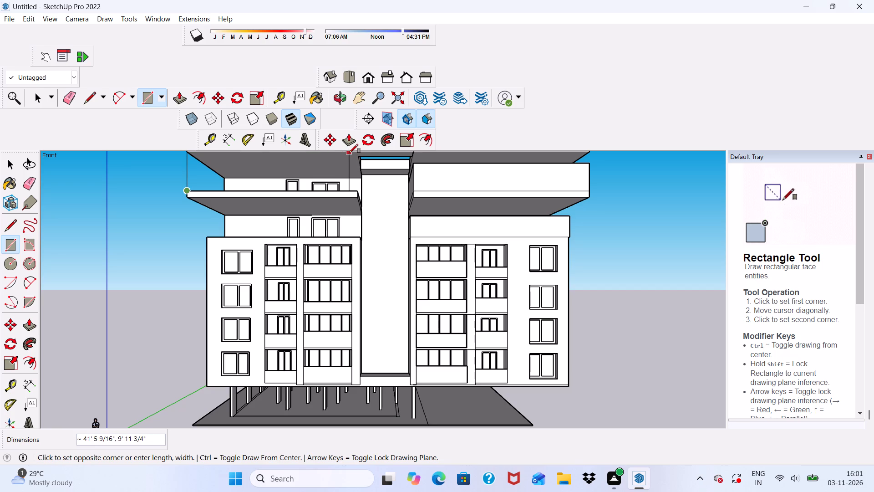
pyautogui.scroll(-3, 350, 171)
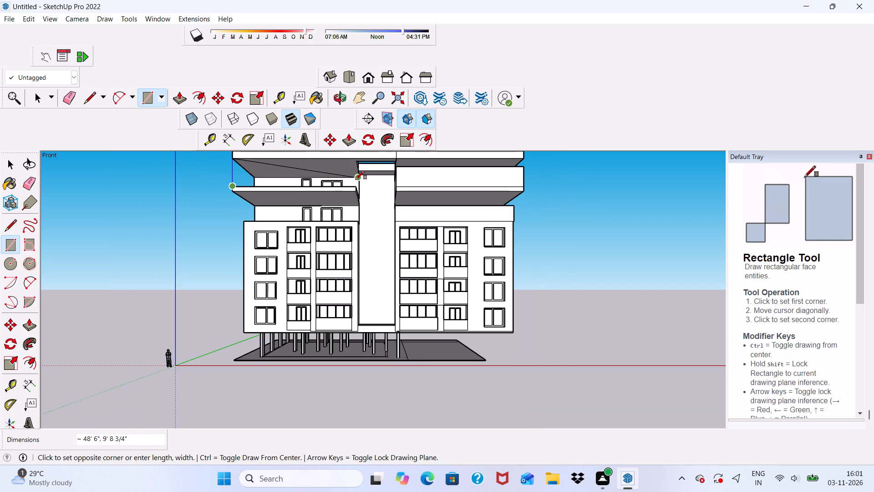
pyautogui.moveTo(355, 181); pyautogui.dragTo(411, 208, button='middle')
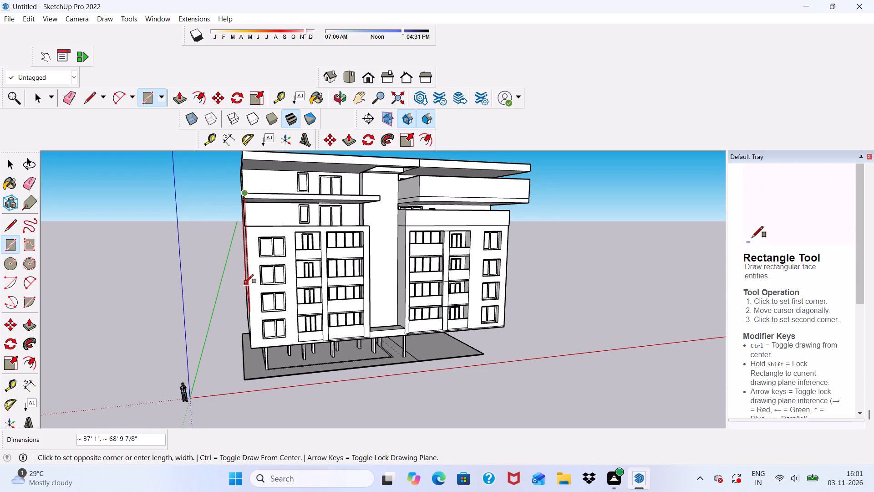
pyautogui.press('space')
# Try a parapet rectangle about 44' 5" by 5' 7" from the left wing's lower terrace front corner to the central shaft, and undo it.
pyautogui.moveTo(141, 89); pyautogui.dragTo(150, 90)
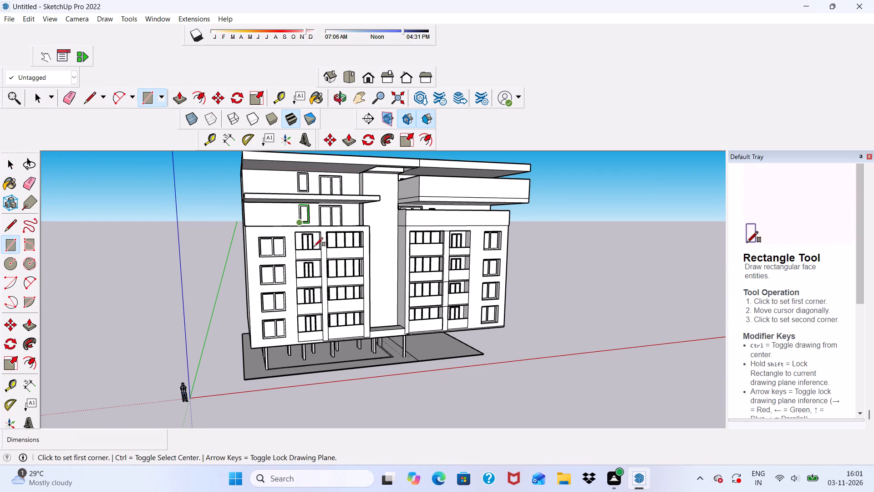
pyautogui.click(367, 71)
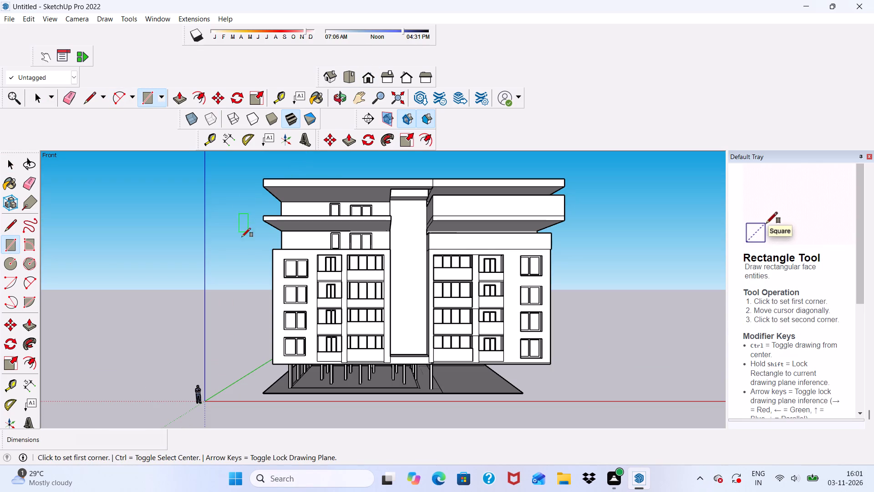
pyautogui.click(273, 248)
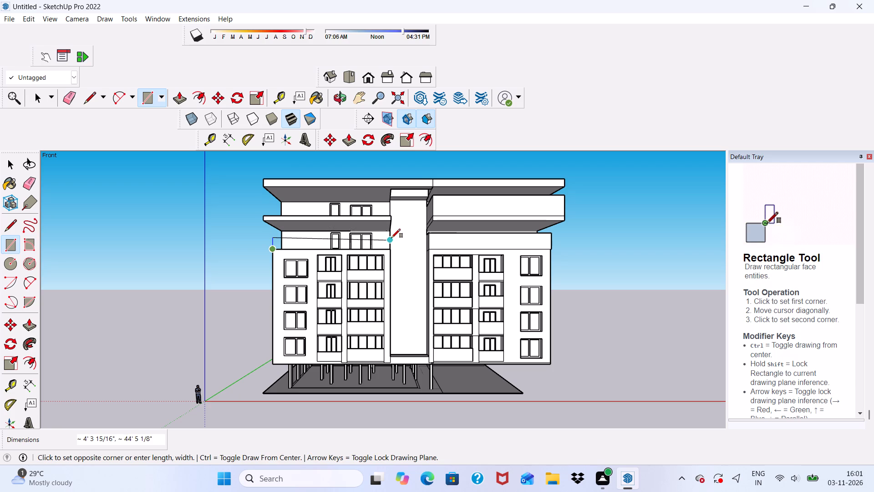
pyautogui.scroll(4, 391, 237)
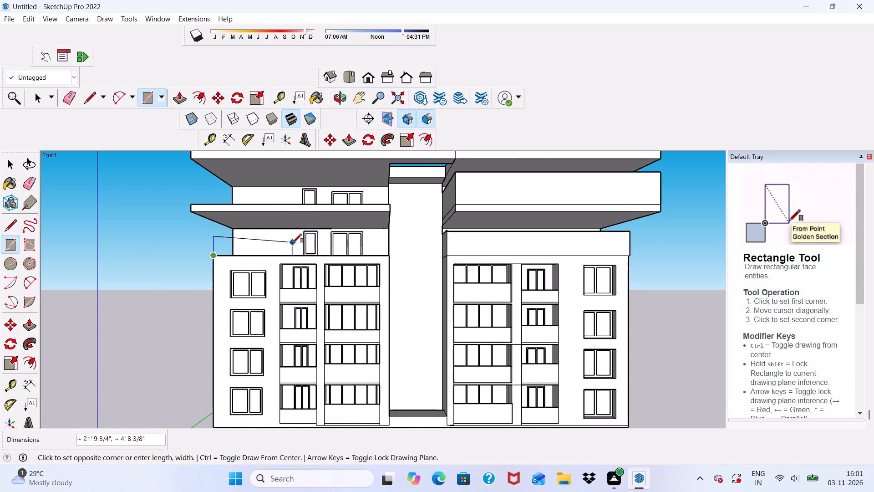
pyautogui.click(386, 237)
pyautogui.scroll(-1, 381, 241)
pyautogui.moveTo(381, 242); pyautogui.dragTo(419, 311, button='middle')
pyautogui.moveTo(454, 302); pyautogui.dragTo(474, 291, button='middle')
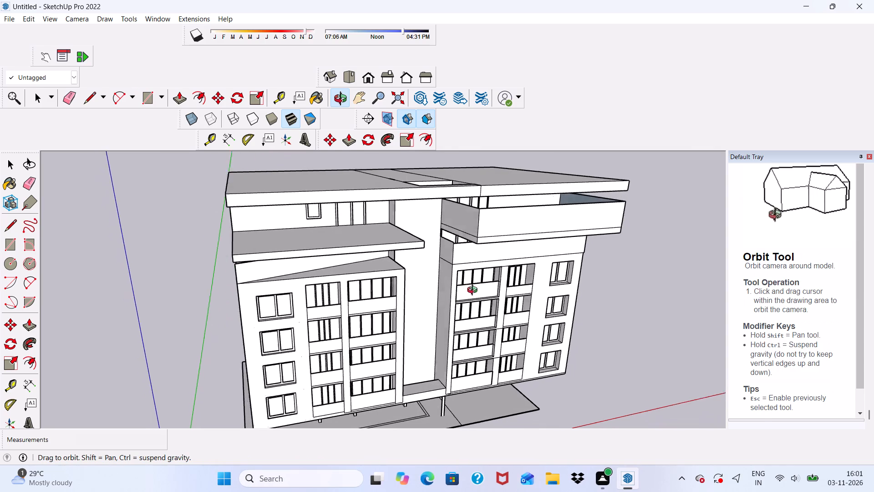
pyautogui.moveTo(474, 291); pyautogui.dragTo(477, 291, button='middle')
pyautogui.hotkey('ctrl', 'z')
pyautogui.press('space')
# Erase the long horizontal edge lines running along the left wing's outer side wall at the upper projecting slab's level.
pyautogui.moveTo(289, 271); pyautogui.dragTo(166, 267, button='middle')
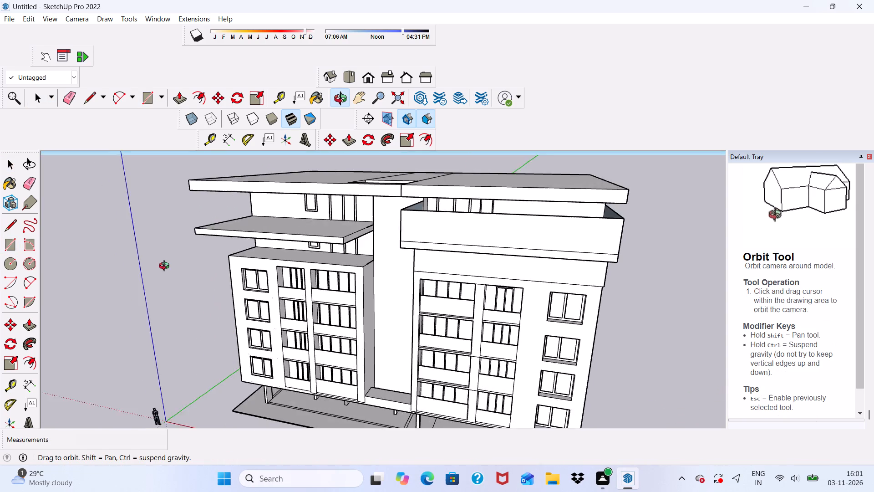
pyautogui.moveTo(166, 267); pyautogui.dragTo(362, 229, button='middle')
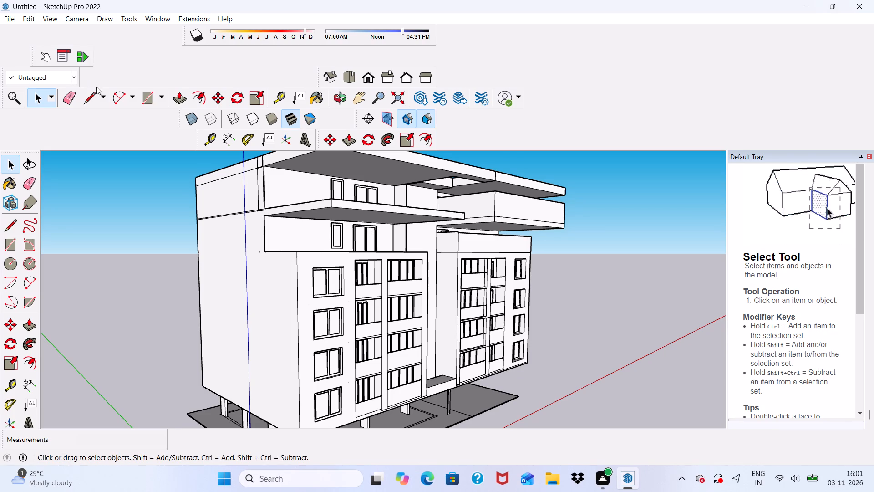
pyautogui.click(69, 95)
pyautogui.moveTo(183, 187); pyautogui.dragTo(256, 210, button='middle')
pyautogui.scroll(6, 285, 224)
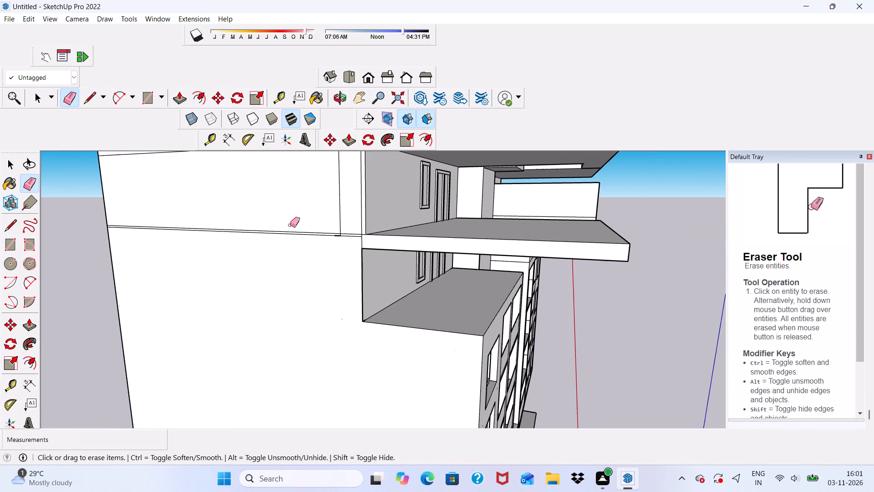
pyautogui.moveTo(290, 225); pyautogui.dragTo(338, 238)
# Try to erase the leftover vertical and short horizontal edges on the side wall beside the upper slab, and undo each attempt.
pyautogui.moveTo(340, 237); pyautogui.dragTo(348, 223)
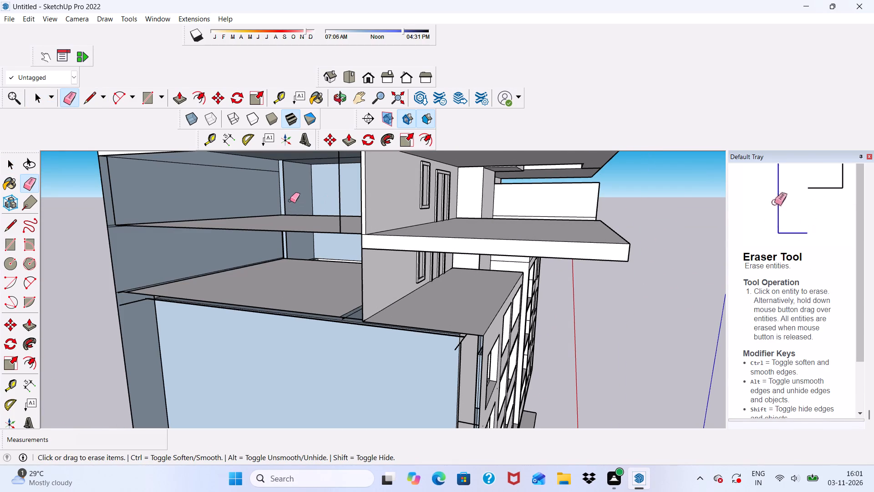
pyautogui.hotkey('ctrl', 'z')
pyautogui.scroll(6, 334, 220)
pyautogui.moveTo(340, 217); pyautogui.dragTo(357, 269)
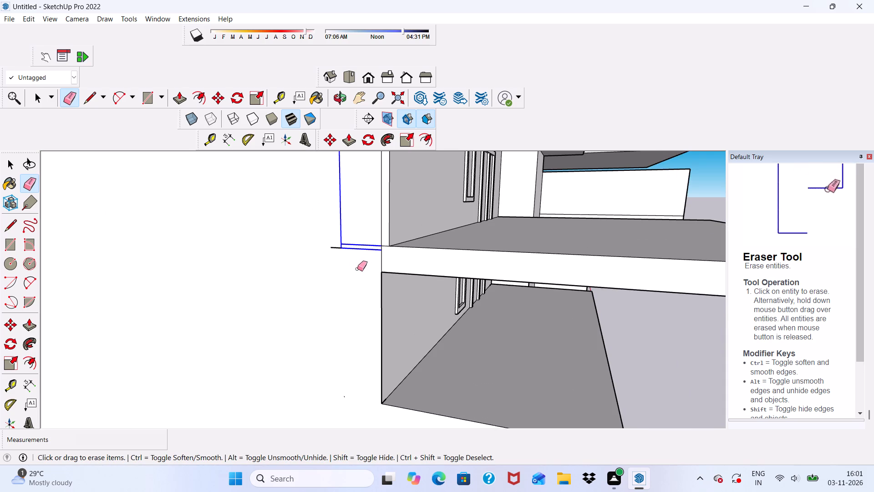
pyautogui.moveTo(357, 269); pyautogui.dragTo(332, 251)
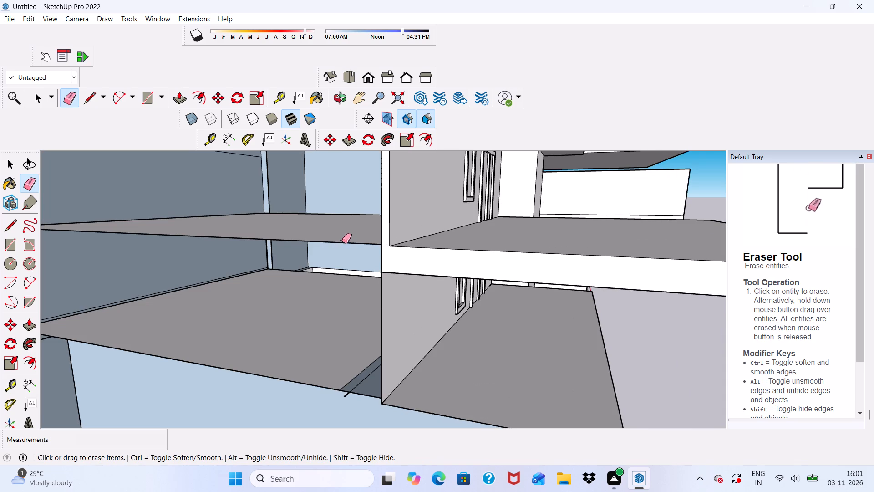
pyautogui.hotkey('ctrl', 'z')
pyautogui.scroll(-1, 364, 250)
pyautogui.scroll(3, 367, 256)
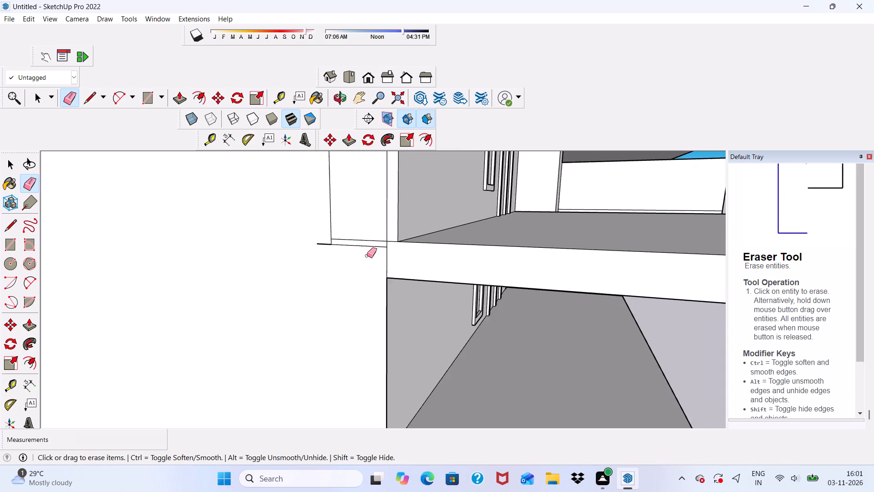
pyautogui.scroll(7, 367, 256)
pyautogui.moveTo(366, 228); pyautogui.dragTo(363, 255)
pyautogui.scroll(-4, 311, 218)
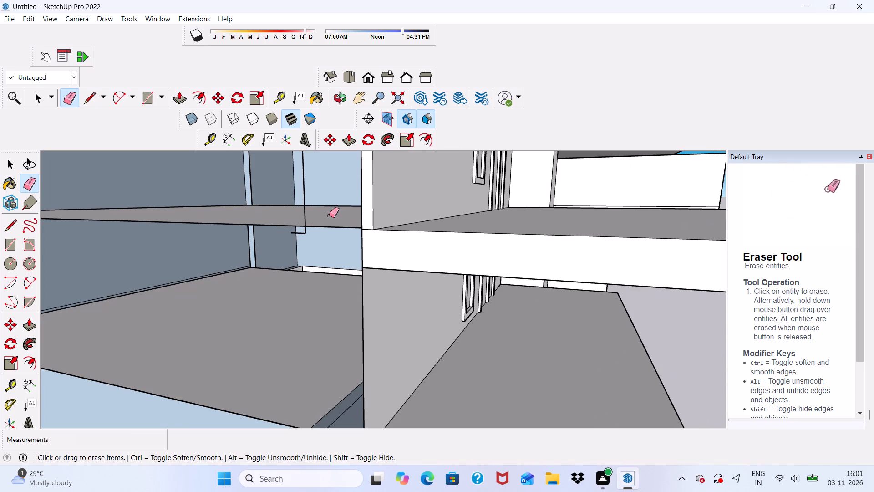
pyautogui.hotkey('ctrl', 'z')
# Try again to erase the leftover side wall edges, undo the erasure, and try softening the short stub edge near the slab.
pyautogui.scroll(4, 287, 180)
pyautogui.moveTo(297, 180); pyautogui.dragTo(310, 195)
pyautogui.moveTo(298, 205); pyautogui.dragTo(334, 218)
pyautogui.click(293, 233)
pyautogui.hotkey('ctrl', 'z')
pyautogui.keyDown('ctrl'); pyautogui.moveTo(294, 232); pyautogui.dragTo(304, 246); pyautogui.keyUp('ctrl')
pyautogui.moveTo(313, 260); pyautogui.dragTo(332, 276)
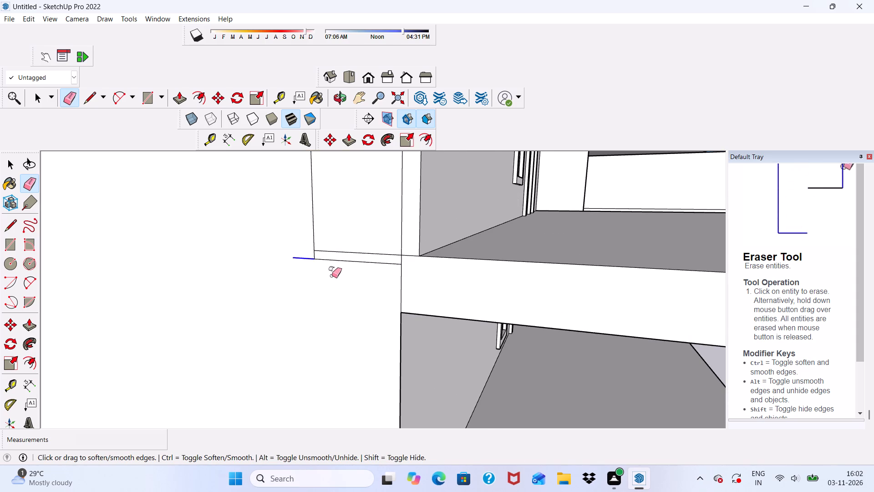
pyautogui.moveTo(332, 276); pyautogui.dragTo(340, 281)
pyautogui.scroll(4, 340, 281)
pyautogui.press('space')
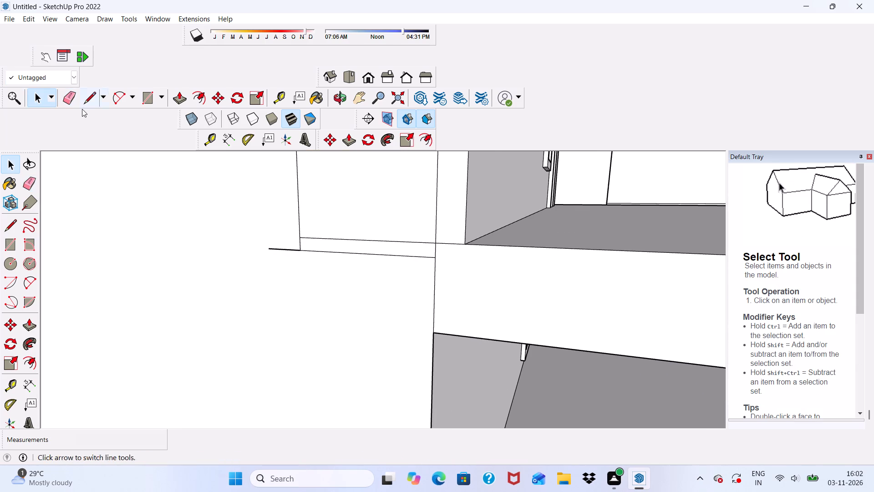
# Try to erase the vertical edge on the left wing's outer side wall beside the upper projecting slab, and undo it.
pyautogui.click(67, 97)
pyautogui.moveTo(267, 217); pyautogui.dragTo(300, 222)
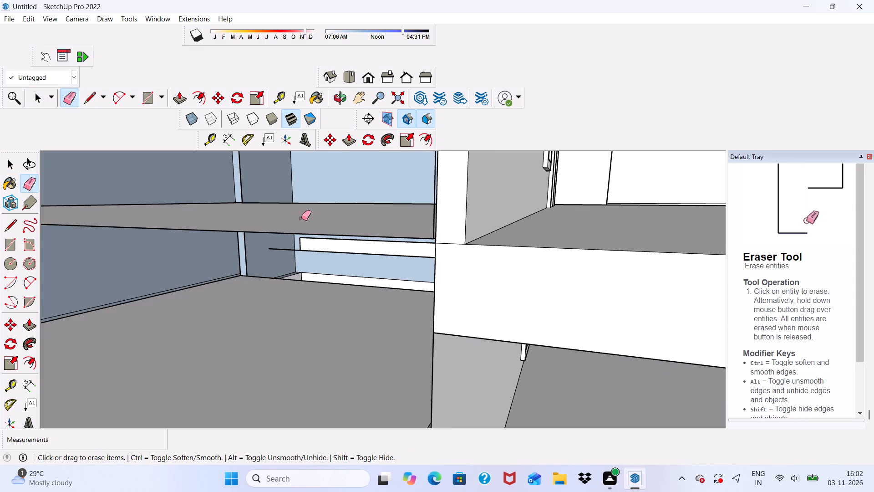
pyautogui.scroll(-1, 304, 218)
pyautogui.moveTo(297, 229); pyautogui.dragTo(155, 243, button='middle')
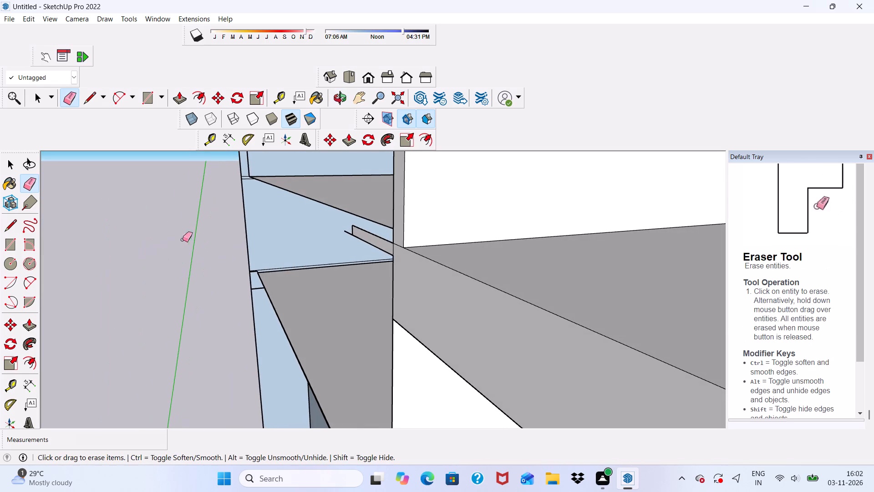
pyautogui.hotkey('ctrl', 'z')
# Erase the short stub edge sticking out past the corner of the strip outline on the left wing's side wall.
pyautogui.scroll(-6, 329, 199)
pyautogui.scroll(6, 335, 217)
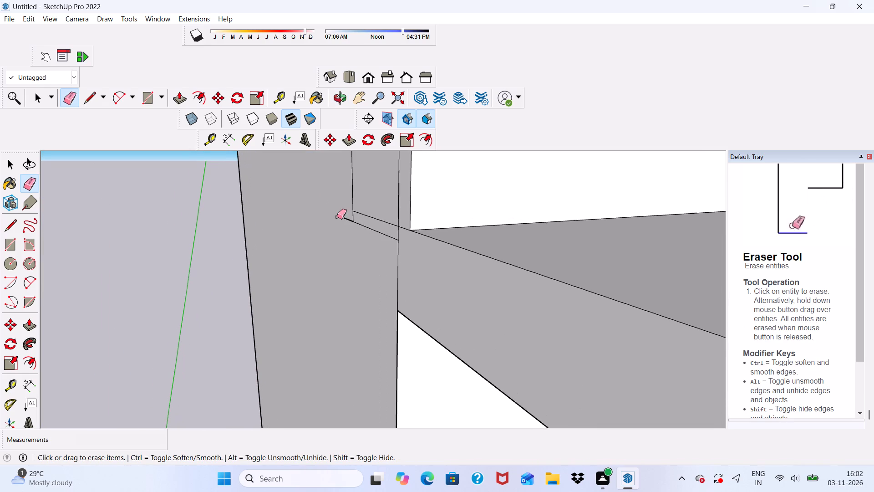
pyautogui.click(346, 220)
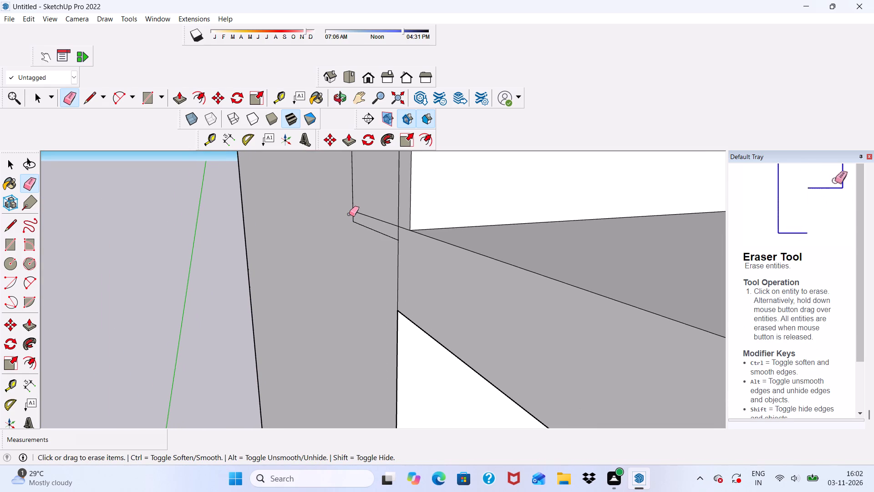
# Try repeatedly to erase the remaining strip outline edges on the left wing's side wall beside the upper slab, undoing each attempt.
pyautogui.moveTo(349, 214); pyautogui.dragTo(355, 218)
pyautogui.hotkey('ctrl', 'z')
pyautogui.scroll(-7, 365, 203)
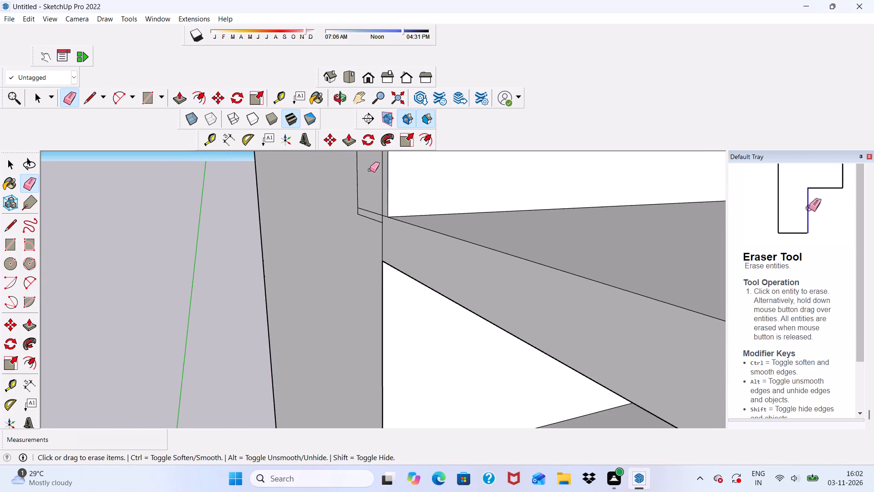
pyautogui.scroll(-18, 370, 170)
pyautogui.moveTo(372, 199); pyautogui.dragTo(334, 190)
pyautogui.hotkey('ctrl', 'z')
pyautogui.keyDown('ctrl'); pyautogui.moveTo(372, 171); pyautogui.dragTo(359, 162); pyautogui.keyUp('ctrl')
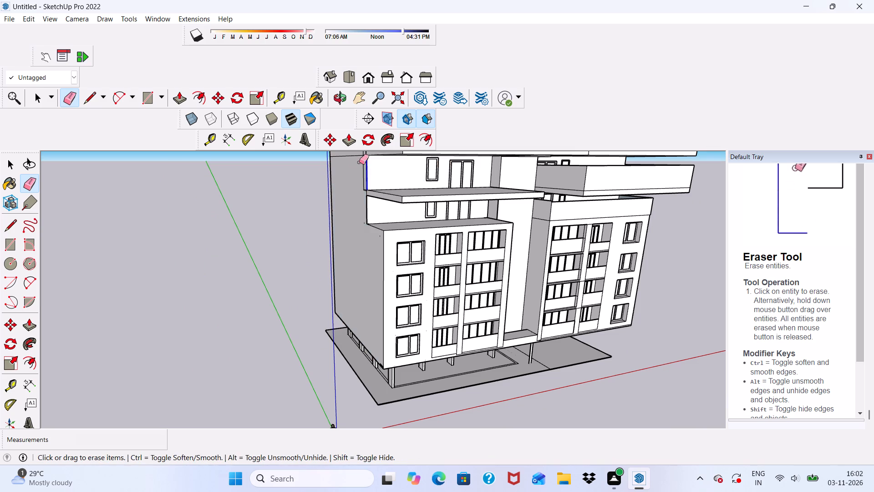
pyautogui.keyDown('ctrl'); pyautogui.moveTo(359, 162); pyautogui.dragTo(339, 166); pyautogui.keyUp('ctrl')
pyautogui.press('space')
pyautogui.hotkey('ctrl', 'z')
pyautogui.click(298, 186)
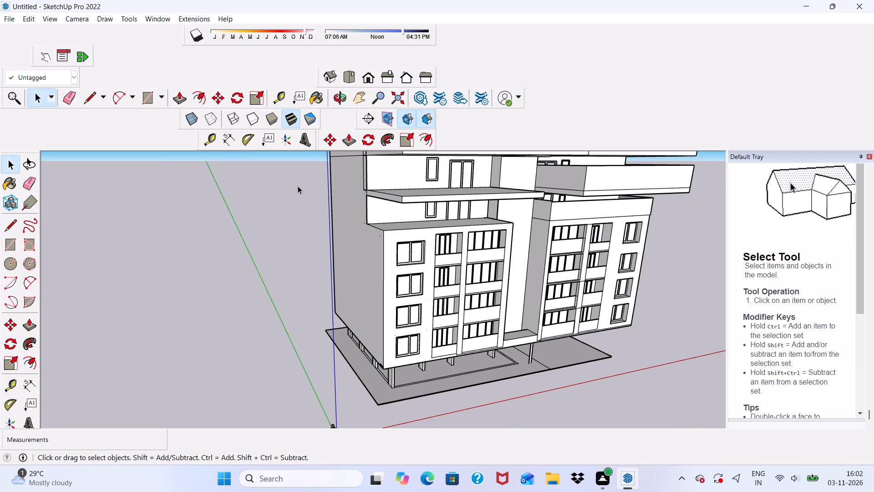
# Erase the long horizontal edge just below the roof on the left wing's outer side wall.
pyautogui.scroll(-5, 298, 188)
pyautogui.moveTo(349, 227); pyautogui.dragTo(464, 240, button='middle')
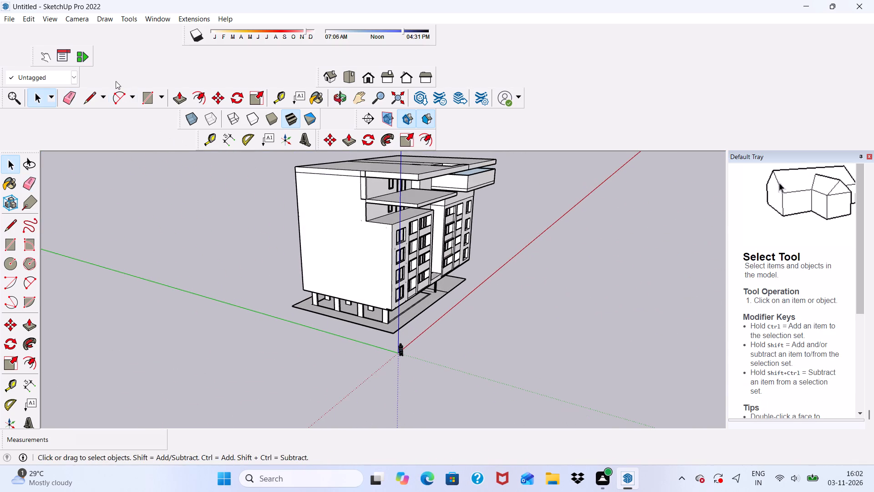
pyautogui.click(69, 97)
pyautogui.scroll(10, 255, 175)
pyautogui.moveTo(399, 174); pyautogui.dragTo(400, 175)
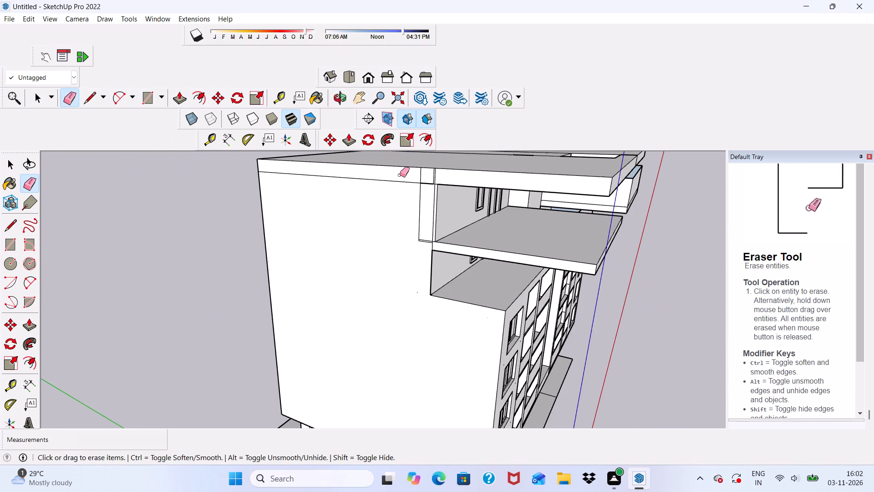
pyautogui.moveTo(400, 175); pyautogui.dragTo(401, 186)
pyautogui.scroll(4, 426, 175)
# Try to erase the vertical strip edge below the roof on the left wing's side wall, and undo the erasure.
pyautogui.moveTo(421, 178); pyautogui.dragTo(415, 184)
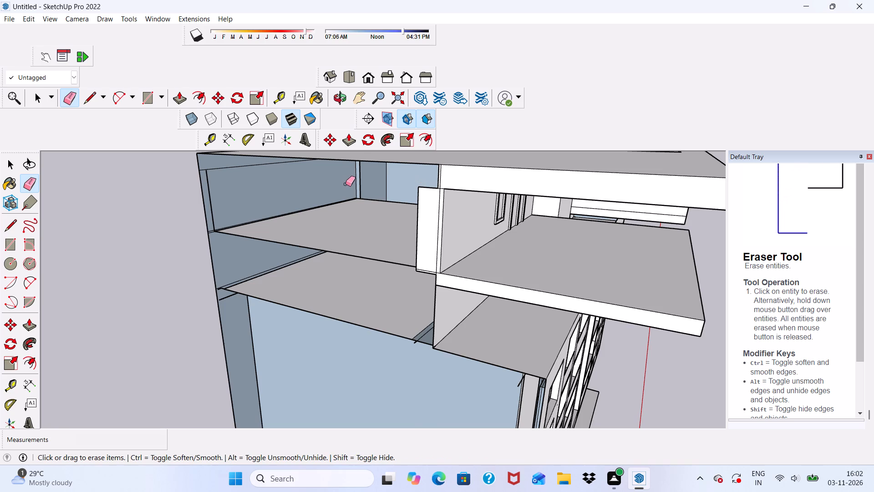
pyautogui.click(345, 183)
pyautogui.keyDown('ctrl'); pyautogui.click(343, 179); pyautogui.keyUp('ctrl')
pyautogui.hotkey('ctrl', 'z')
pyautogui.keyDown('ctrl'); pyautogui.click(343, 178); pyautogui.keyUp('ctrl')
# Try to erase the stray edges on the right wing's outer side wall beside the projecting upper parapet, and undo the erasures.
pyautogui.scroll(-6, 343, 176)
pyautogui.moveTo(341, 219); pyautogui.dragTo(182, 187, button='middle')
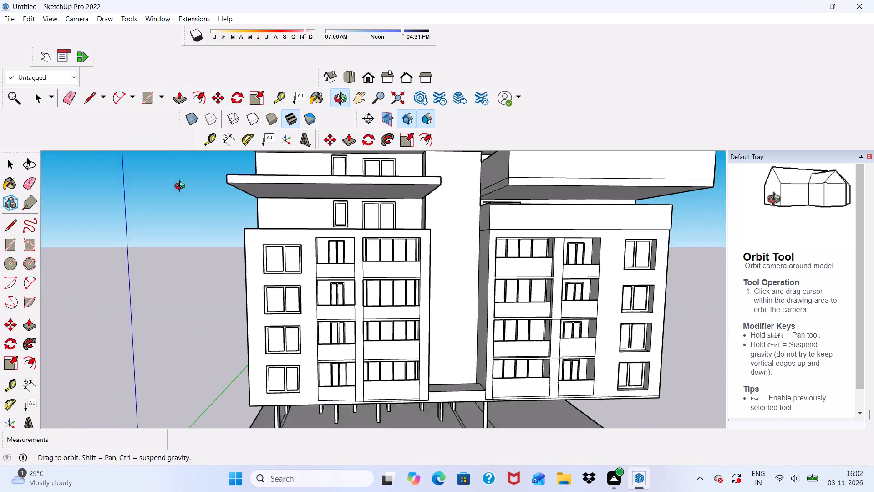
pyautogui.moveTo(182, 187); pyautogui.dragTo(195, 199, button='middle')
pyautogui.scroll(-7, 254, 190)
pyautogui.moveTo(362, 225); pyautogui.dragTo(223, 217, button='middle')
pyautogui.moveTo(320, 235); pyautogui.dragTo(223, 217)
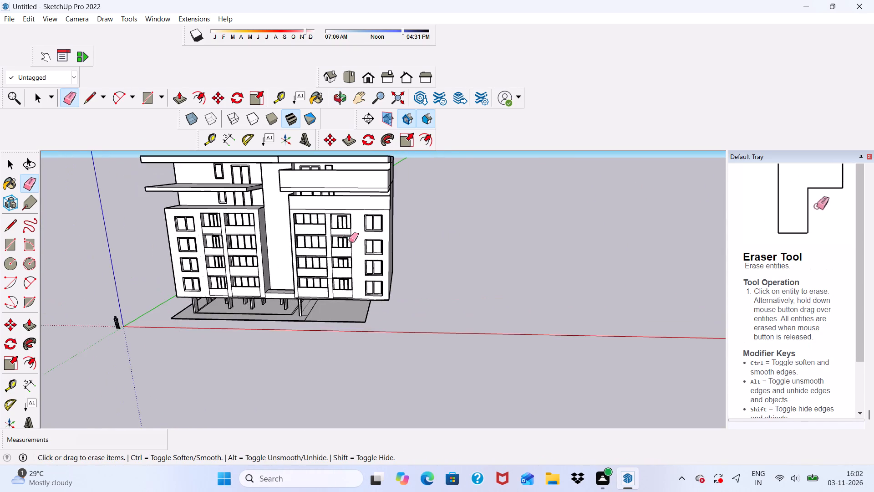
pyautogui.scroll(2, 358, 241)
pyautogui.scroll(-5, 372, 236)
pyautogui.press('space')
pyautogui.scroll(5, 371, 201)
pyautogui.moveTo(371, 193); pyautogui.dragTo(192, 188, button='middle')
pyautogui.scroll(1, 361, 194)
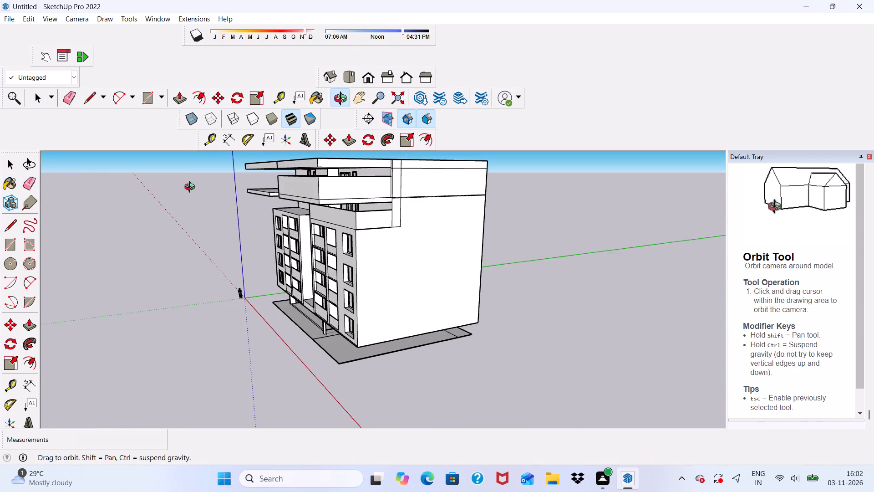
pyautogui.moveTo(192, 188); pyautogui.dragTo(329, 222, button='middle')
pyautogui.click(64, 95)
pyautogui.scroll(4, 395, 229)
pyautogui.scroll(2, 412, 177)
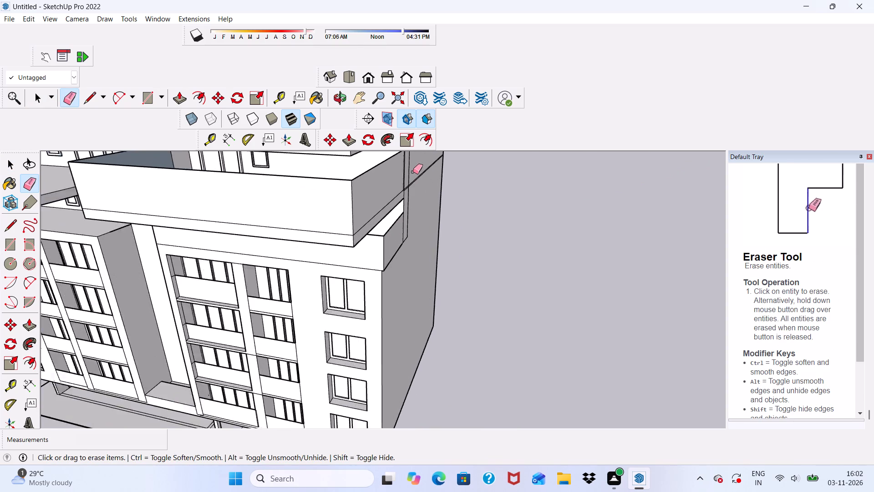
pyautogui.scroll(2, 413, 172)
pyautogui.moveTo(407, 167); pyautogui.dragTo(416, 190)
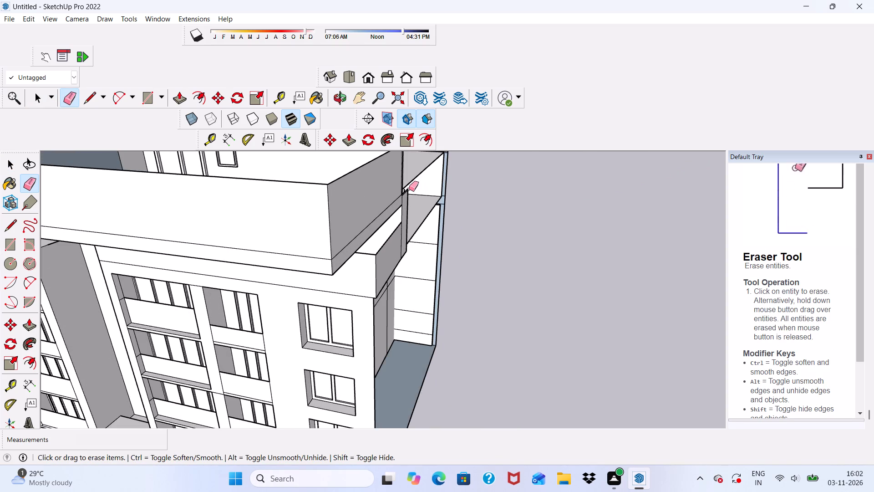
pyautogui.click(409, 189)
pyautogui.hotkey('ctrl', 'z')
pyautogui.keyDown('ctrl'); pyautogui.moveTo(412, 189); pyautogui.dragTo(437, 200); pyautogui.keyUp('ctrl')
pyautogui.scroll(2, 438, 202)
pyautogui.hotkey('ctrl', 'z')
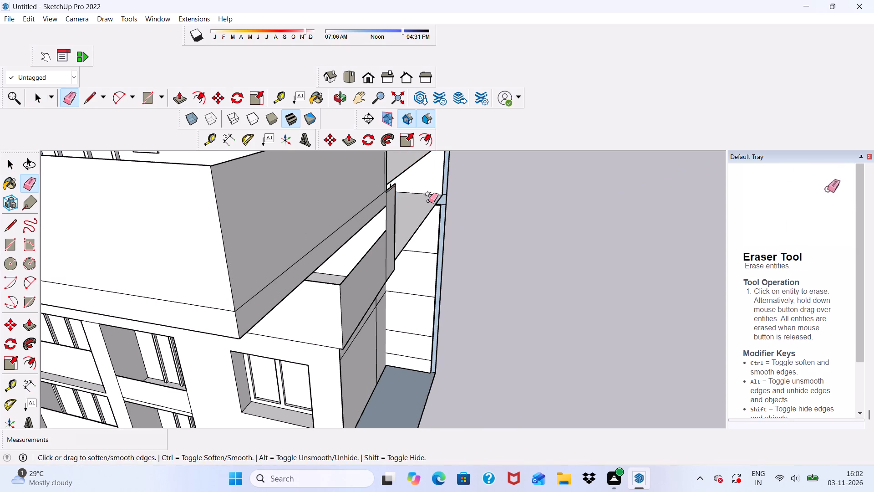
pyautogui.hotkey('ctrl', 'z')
# Erase the parallel horizontal edges crossing the right wing's outer side wall at the upper projecting slab's level.
pyautogui.scroll(14, 414, 184)
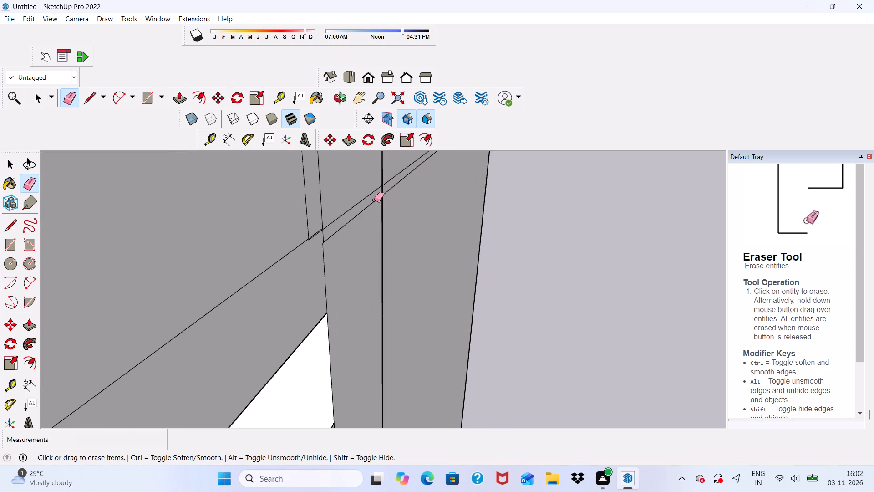
pyautogui.click(374, 202)
pyautogui.click(391, 190)
pyautogui.moveTo(361, 191); pyautogui.dragTo(359, 201)
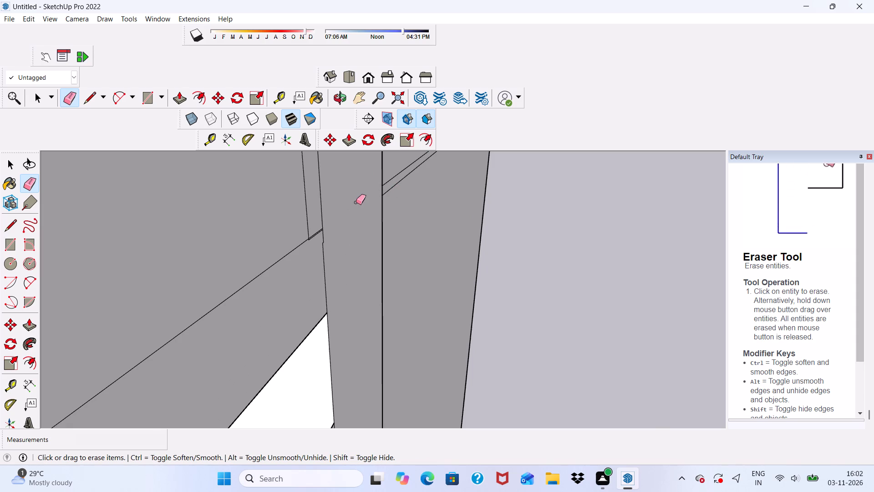
pyautogui.moveTo(398, 176); pyautogui.dragTo(399, 183)
pyautogui.scroll(-9, 382, 180)
pyautogui.scroll(4, 385, 220)
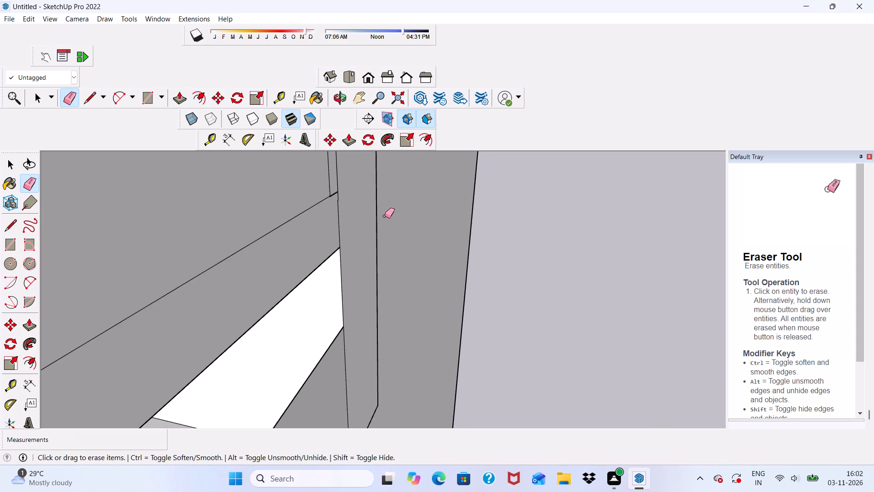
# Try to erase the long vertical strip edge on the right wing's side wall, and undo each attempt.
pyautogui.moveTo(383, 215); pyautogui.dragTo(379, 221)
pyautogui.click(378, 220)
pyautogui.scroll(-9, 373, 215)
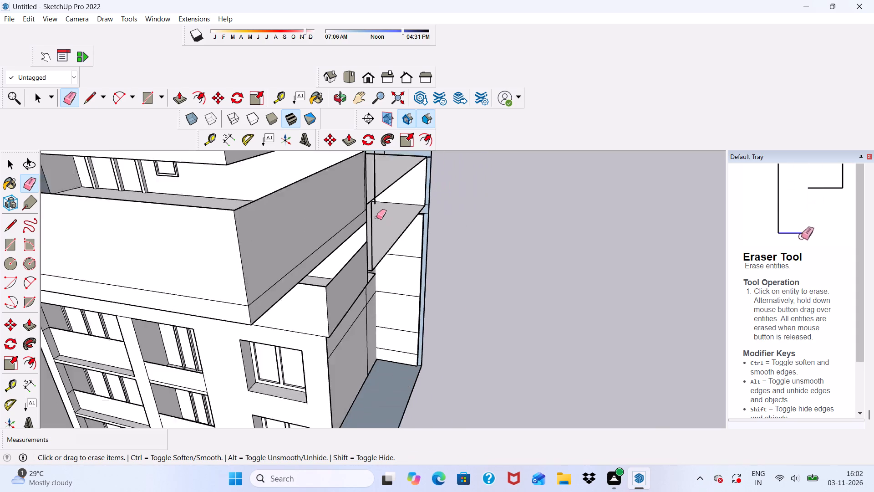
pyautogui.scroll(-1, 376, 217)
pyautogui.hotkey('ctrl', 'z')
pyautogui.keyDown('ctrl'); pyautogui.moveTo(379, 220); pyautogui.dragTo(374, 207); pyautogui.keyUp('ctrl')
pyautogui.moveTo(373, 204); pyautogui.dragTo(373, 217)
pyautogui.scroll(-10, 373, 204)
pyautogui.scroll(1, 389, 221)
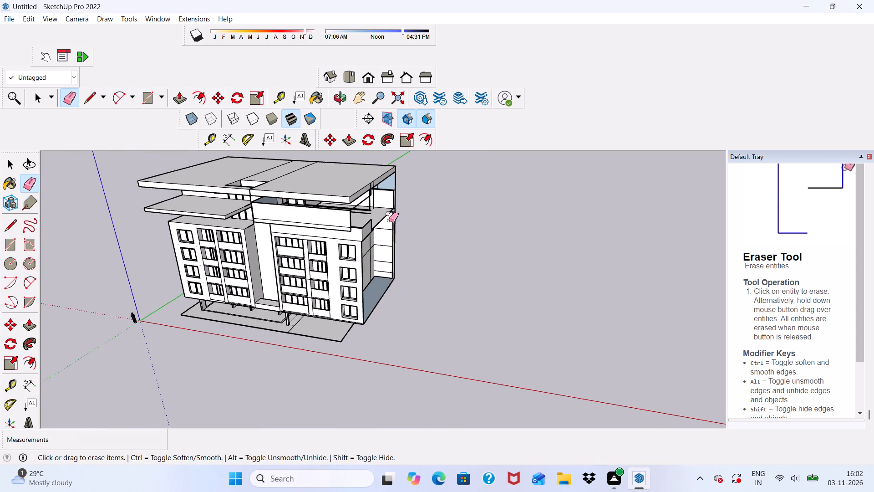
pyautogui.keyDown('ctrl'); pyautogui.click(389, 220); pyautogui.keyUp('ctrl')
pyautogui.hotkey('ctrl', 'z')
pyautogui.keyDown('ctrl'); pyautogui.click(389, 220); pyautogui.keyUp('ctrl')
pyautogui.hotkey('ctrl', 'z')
# Erase the horizontal edge just below the roof on the right wing's outer side wall.
pyautogui.moveTo(390, 201); pyautogui.dragTo(124, 191, button='middle')
pyautogui.scroll(4, 332, 174)
pyautogui.scroll(5, 403, 210)
pyautogui.moveTo(423, 171); pyautogui.dragTo(418, 177)
pyautogui.scroll(-3, 400, 192)
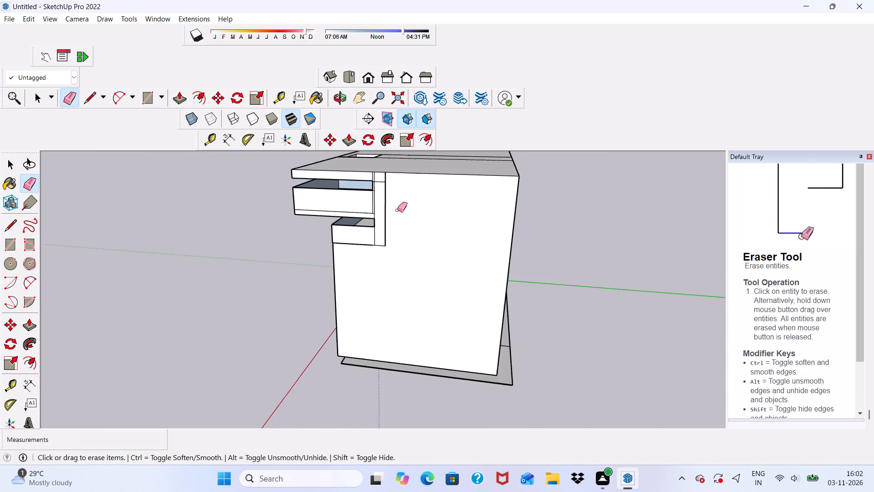
# Erase the short upper vertical edge and the long horizontal slab lines on the right wing's half of the rear wall.
pyautogui.scroll(-8, 397, 210)
pyautogui.moveTo(434, 229); pyautogui.dragTo(222, 198, button='middle')
pyautogui.scroll(5, 322, 211)
pyautogui.moveTo(344, 169); pyautogui.dragTo(352, 182)
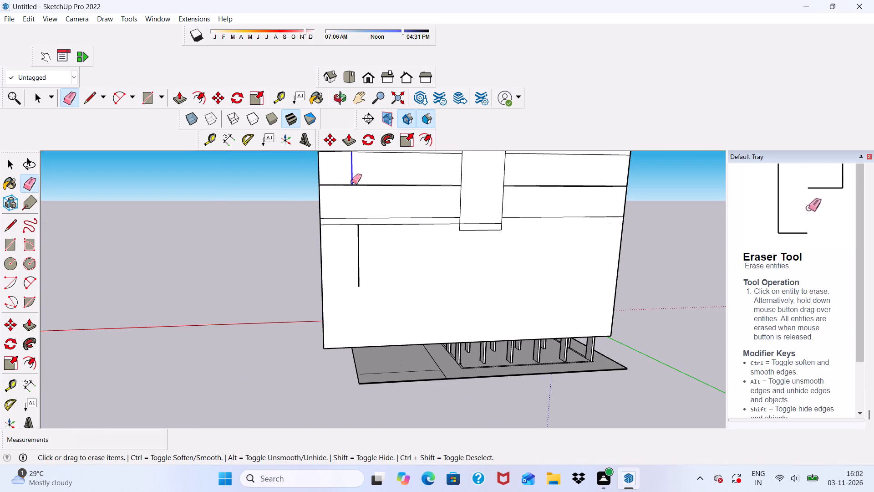
pyautogui.moveTo(352, 182); pyautogui.dragTo(375, 230)
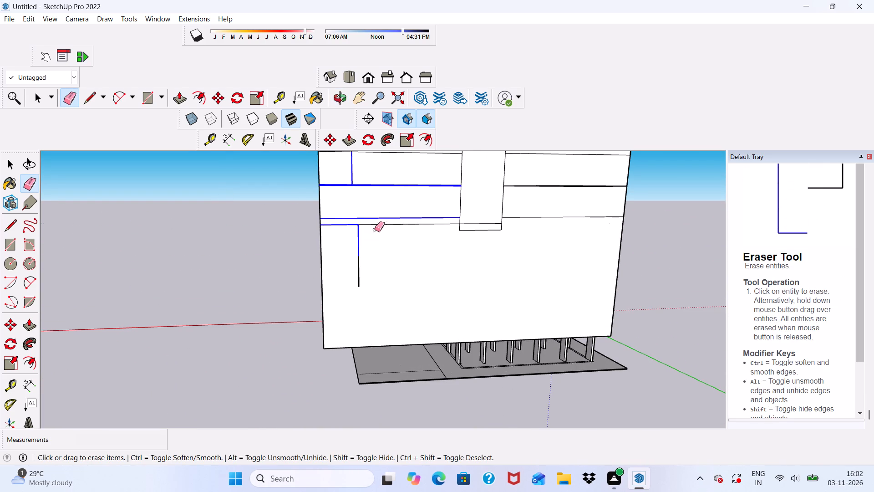
pyautogui.moveTo(375, 230); pyautogui.dragTo(483, 211)
# Erase the two long lines crossing the roof on either side of the central strip.
pyautogui.scroll(-6, 462, 192)
pyautogui.moveTo(394, 247); pyautogui.dragTo(505, 249, button='middle')
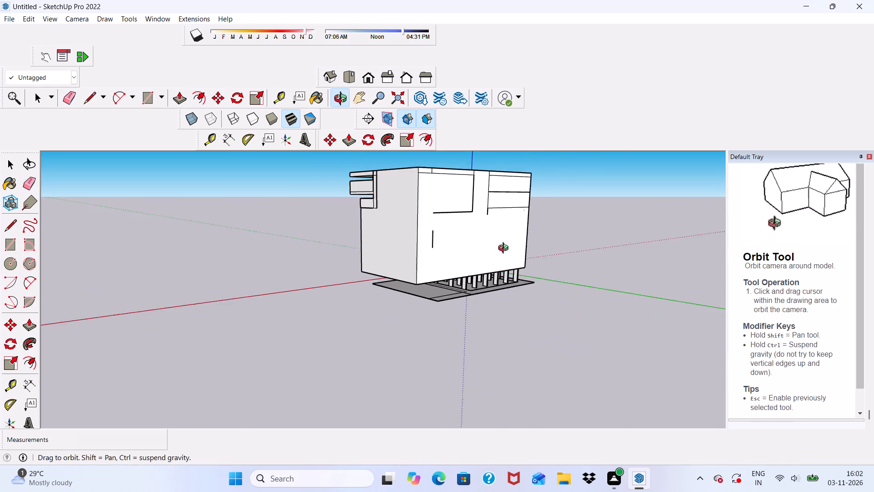
pyautogui.moveTo(505, 249); pyautogui.dragTo(257, 342, button='middle')
pyautogui.scroll(4, 431, 240)
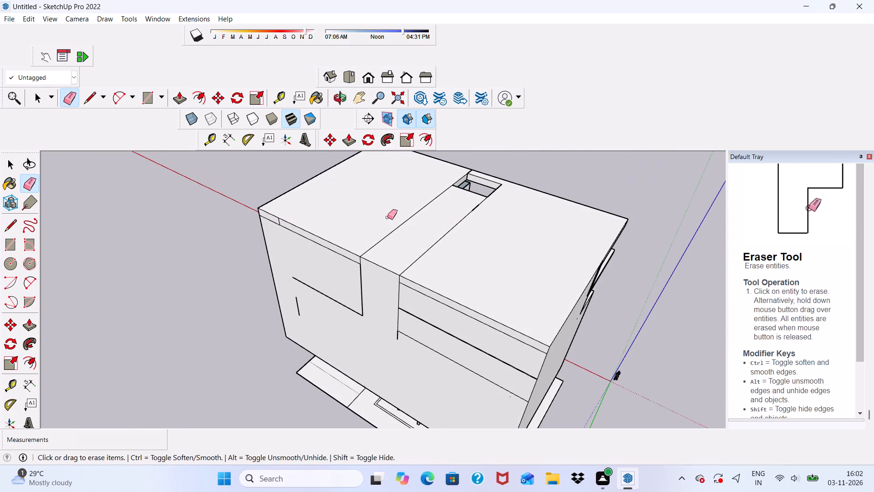
pyautogui.moveTo(387, 217); pyautogui.dragTo(465, 245)
# Erase the leftover outline edges, the short vertical line and the small roof-corner edges on the right wing's half of the rear wall.
pyautogui.scroll(5, 260, 285)
pyautogui.moveTo(384, 225); pyautogui.dragTo(385, 228)
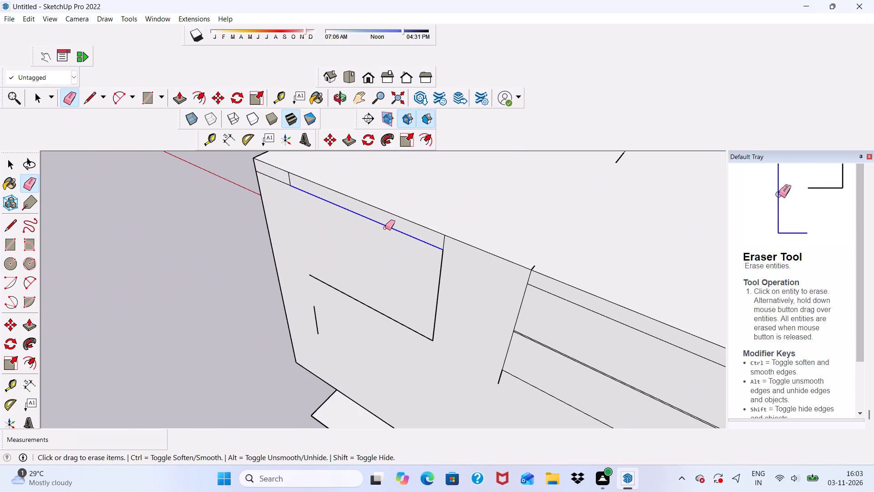
pyautogui.moveTo(385, 228); pyautogui.dragTo(435, 296)
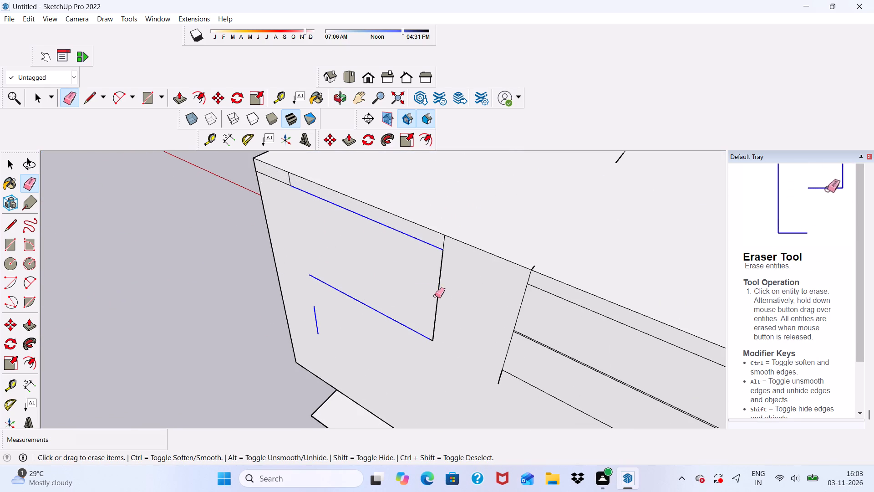
pyautogui.moveTo(435, 296); pyautogui.dragTo(452, 257)
pyautogui.click(452, 253)
pyautogui.rightClick(452, 253)
pyautogui.moveTo(452, 252); pyautogui.dragTo(436, 241)
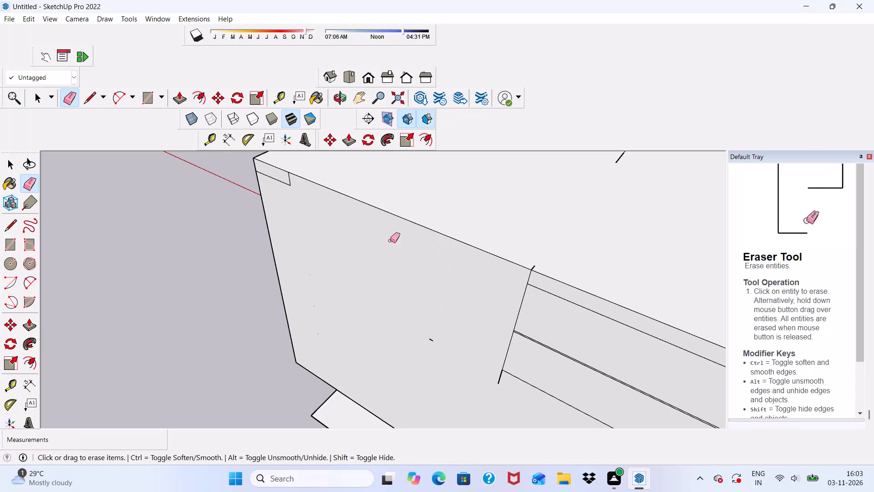
pyautogui.scroll(2, 285, 187)
pyautogui.moveTo(273, 179); pyautogui.dragTo(294, 179)
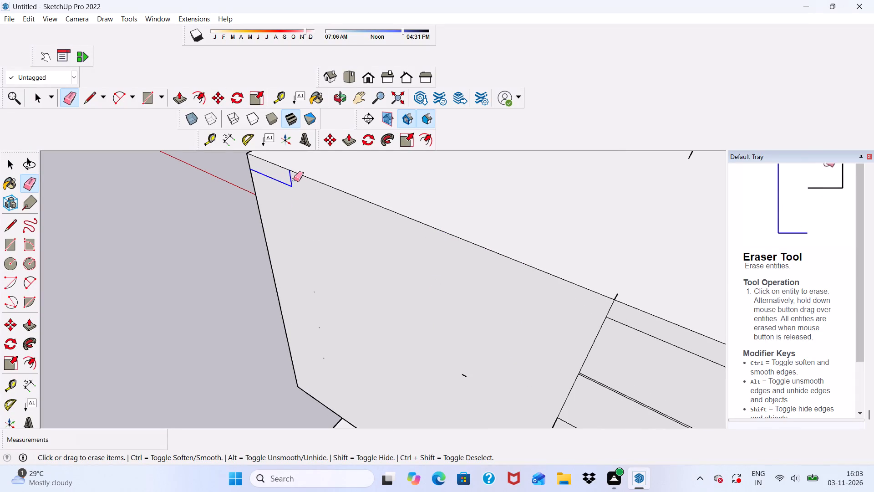
pyautogui.moveTo(294, 179); pyautogui.dragTo(286, 178)
# Erase the small leftover dash and tiny edge specks on the right wing's half of the rear wall.
pyautogui.scroll(-6, 289, 162)
pyautogui.scroll(3, 356, 266)
pyautogui.moveTo(399, 280); pyautogui.dragTo(401, 310)
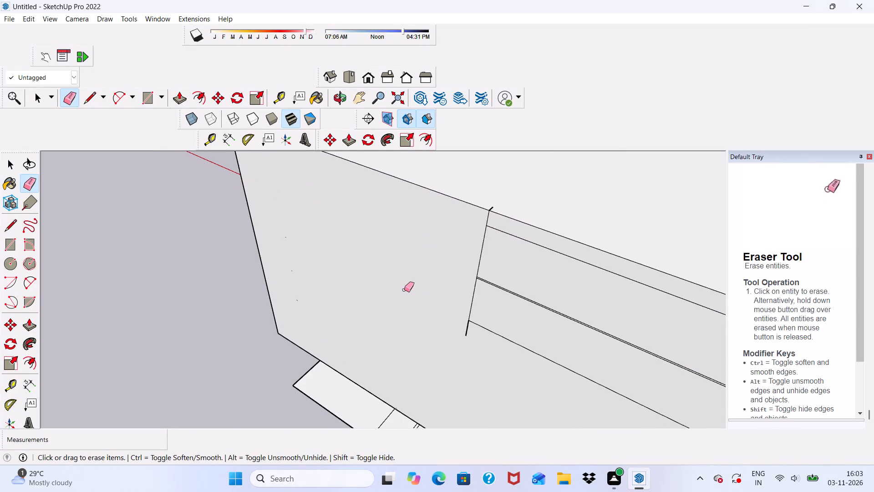
pyautogui.moveTo(404, 296); pyautogui.dragTo(363, 306)
pyautogui.moveTo(285, 237); pyautogui.dragTo(282, 284)
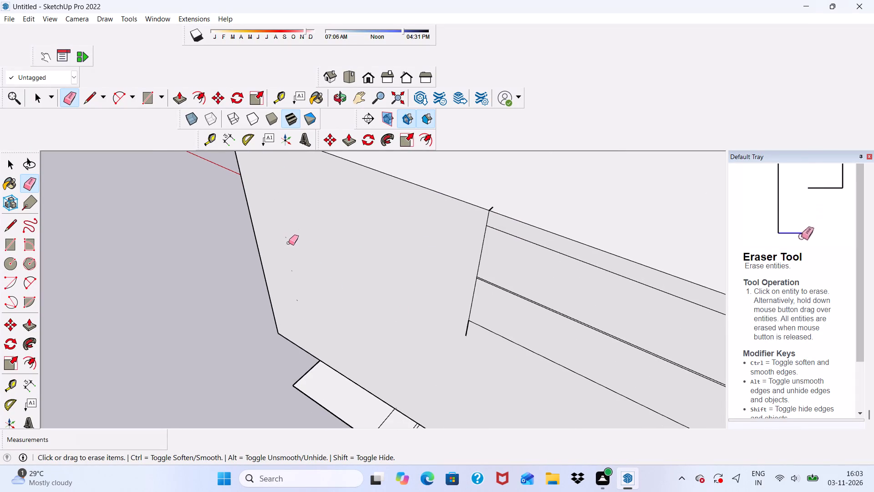
pyautogui.moveTo(287, 241); pyautogui.dragTo(288, 256)
pyautogui.moveTo(286, 234); pyautogui.dragTo(282, 247)
pyautogui.moveTo(282, 233); pyautogui.dragTo(282, 246)
pyautogui.moveTo(285, 252); pyautogui.dragTo(293, 285)
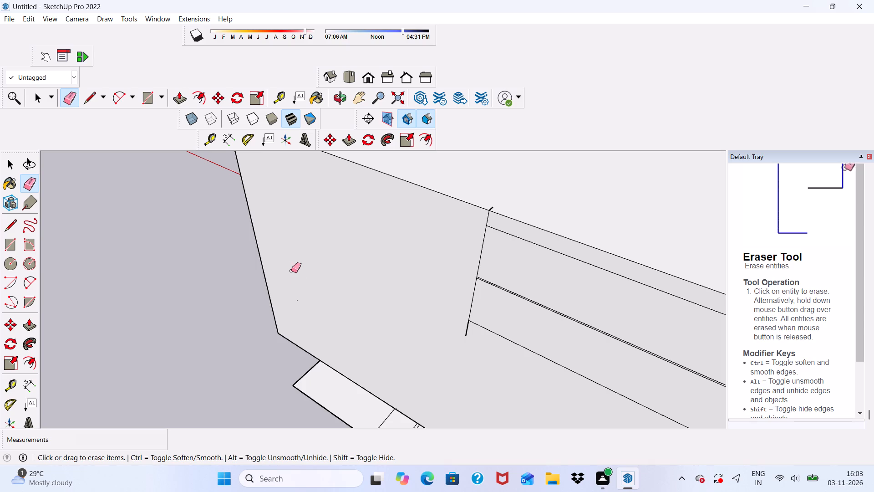
pyautogui.moveTo(290, 259); pyautogui.dragTo(292, 284)
pyautogui.moveTo(292, 264); pyautogui.dragTo(289, 287)
pyautogui.moveTo(290, 282); pyautogui.dragTo(295, 306)
pyautogui.moveTo(302, 290); pyautogui.dragTo(300, 306)
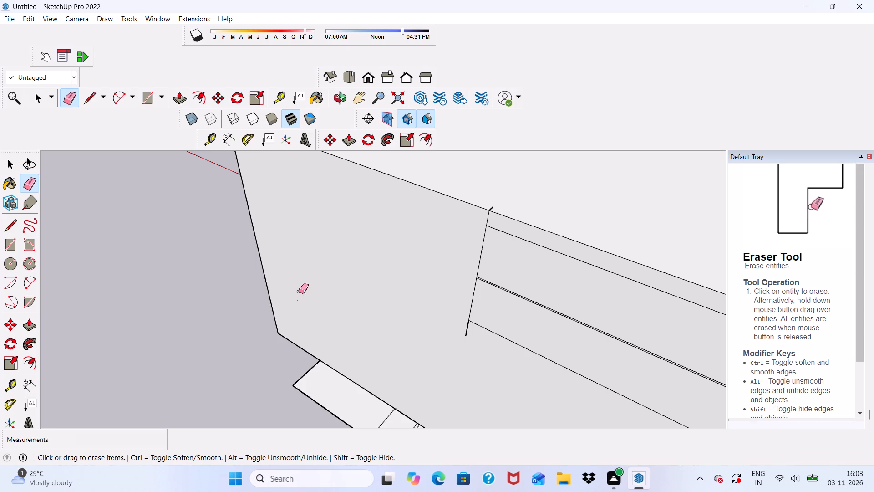
pyautogui.moveTo(299, 292); pyautogui.dragTo(295, 306)
pyautogui.moveTo(296, 292); pyautogui.dragTo(295, 307)
pyautogui.scroll(-9, 253, 203)
pyautogui.moveTo(296, 238); pyautogui.dragTo(294, 235, button='middle')
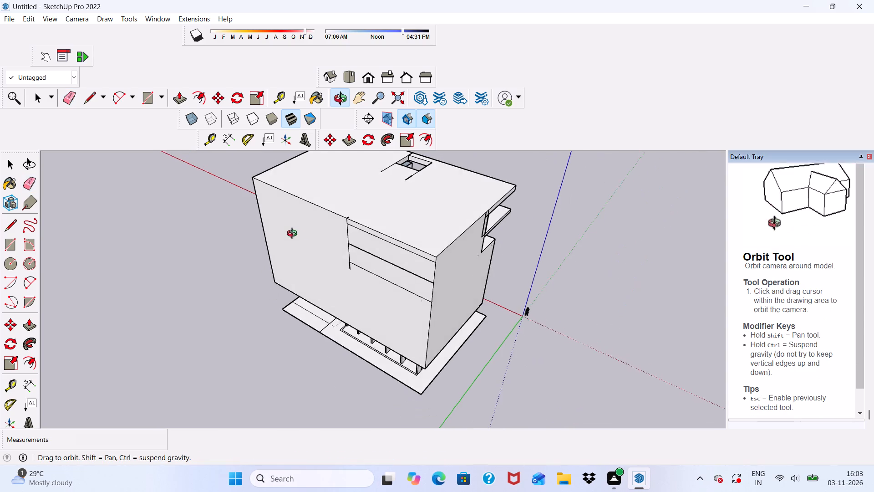
# Erase the vertical edge, the horizontal slab lines and the leftover edge fragments on the upper part of the rear wall.
pyautogui.moveTo(294, 235); pyautogui.dragTo(360, 159, button='middle')
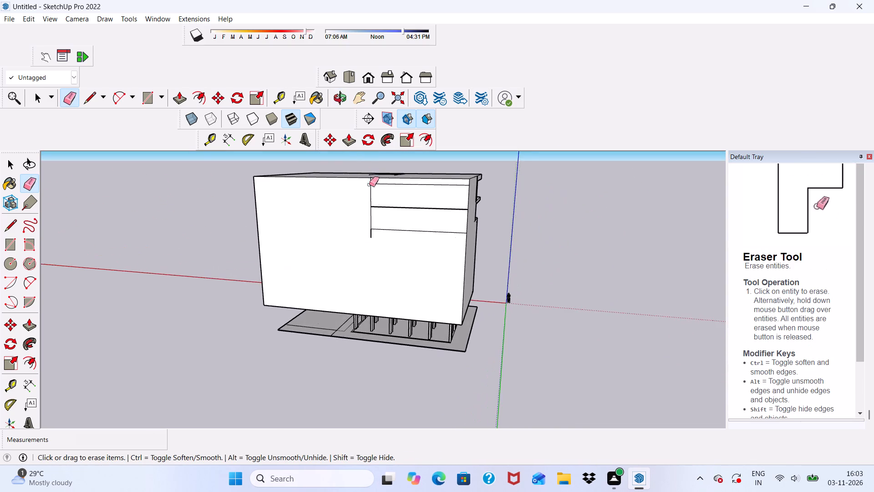
pyautogui.scroll(5, 373, 203)
pyautogui.moveTo(367, 173); pyautogui.dragTo(371, 247)
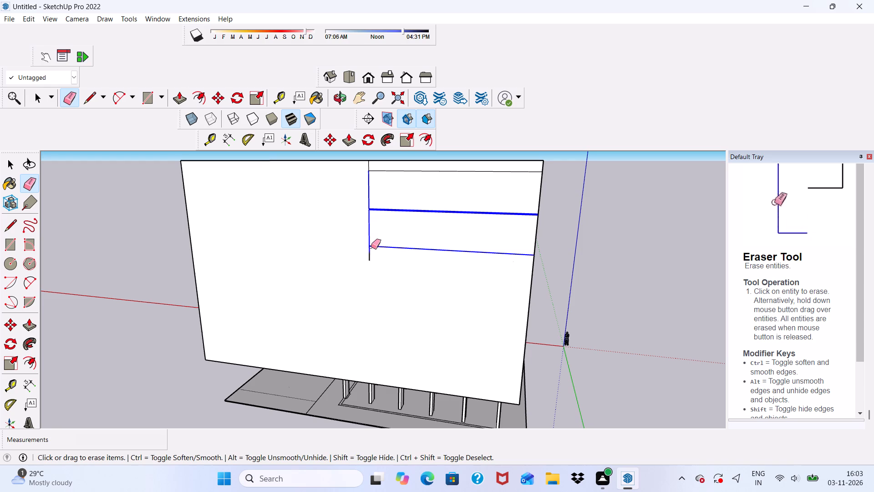
pyautogui.moveTo(371, 247); pyautogui.dragTo(393, 196)
pyautogui.moveTo(386, 169); pyautogui.dragTo(372, 169)
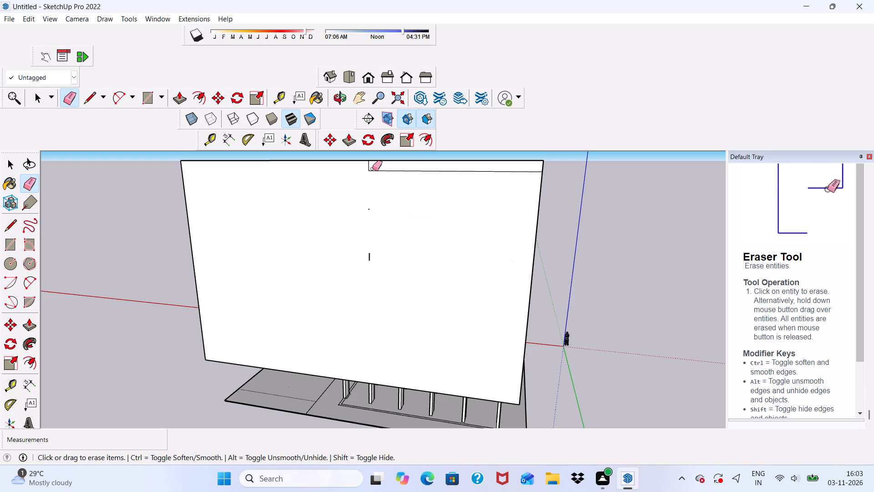
pyautogui.moveTo(372, 169); pyautogui.dragTo(369, 216)
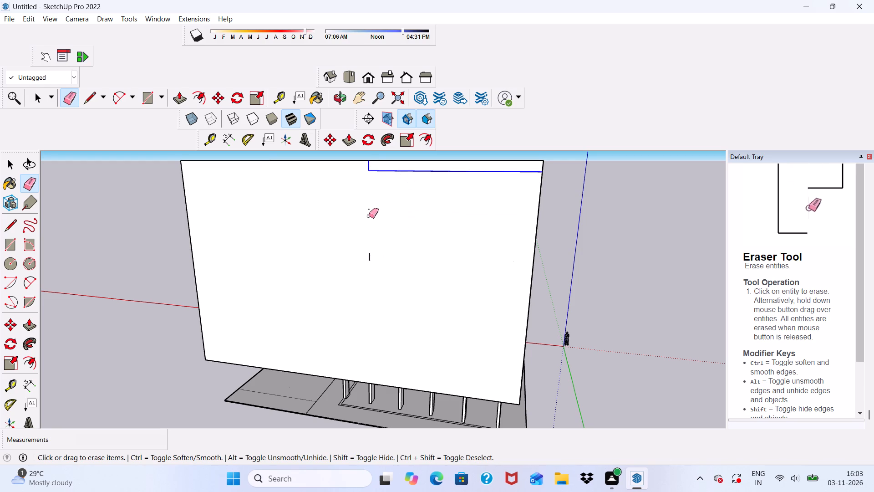
pyautogui.moveTo(369, 216); pyautogui.dragTo(374, 256)
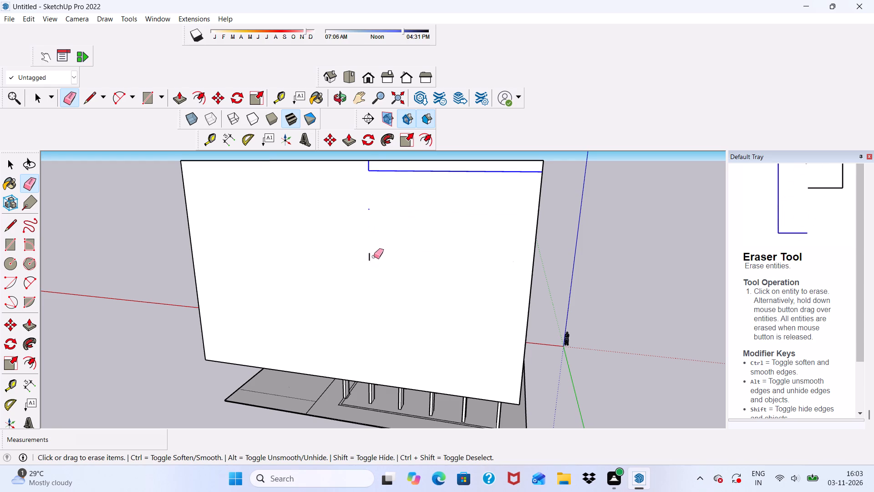
pyautogui.moveTo(374, 256); pyautogui.dragTo(365, 208)
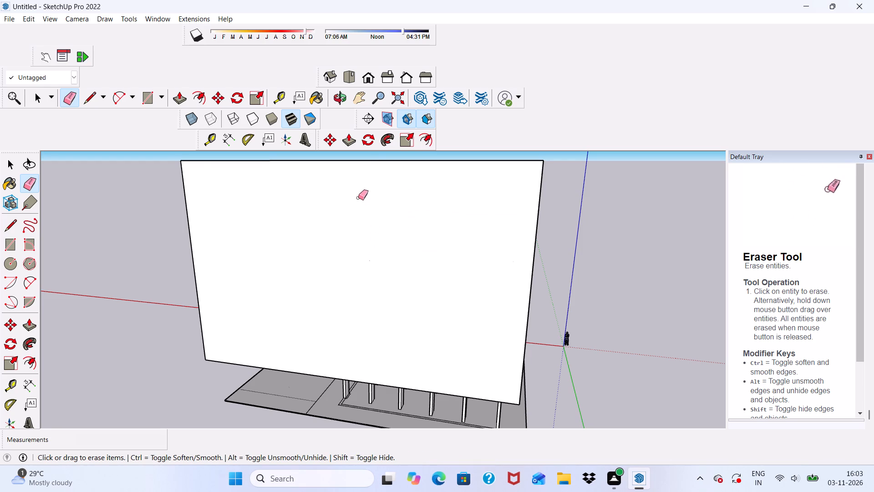
# Examine the building's front facade and side wall from several angles and distances.
pyautogui.scroll(-5, 364, 190)
pyautogui.moveTo(490, 211); pyautogui.dragTo(0, 227, button='middle')
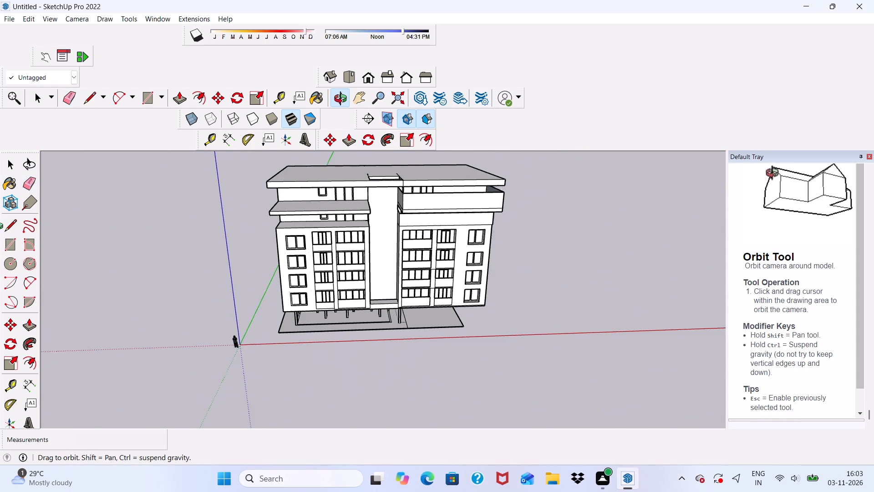
pyautogui.moveTo(0, 227); pyautogui.dragTo(3, 199, button='middle')
pyautogui.moveTo(272, 180); pyautogui.dragTo(457, 184, button='middle')
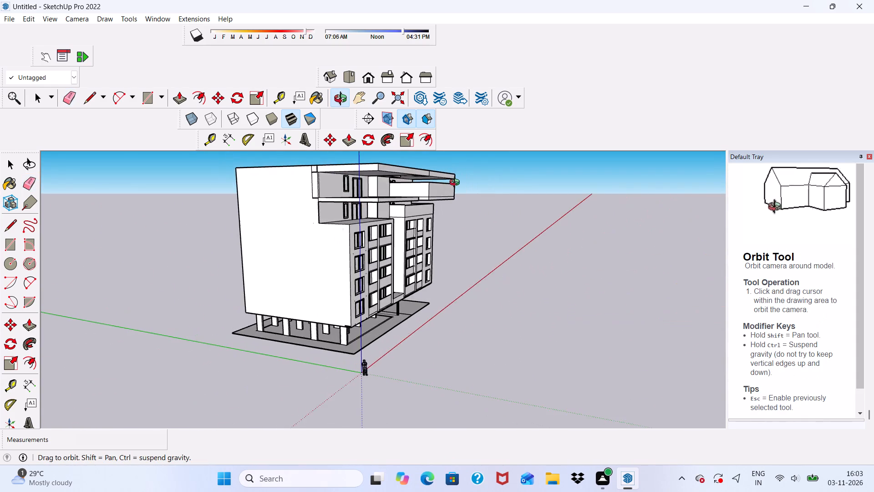
pyautogui.moveTo(457, 184); pyautogui.dragTo(236, 182, button='middle')
pyautogui.scroll(7, 442, 201)
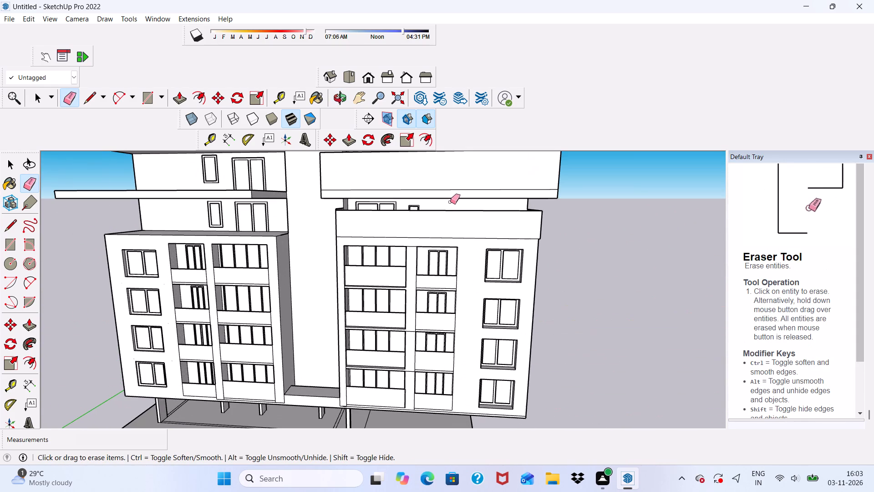
pyautogui.press('space')
pyautogui.scroll(-12, 419, 195)
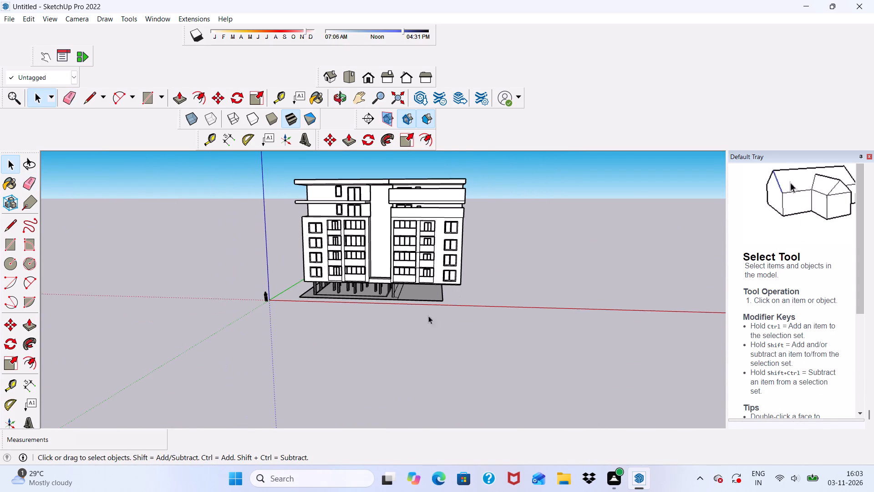
pyautogui.scroll(3, 393, 357)
pyautogui.scroll(-1, 338, 334)
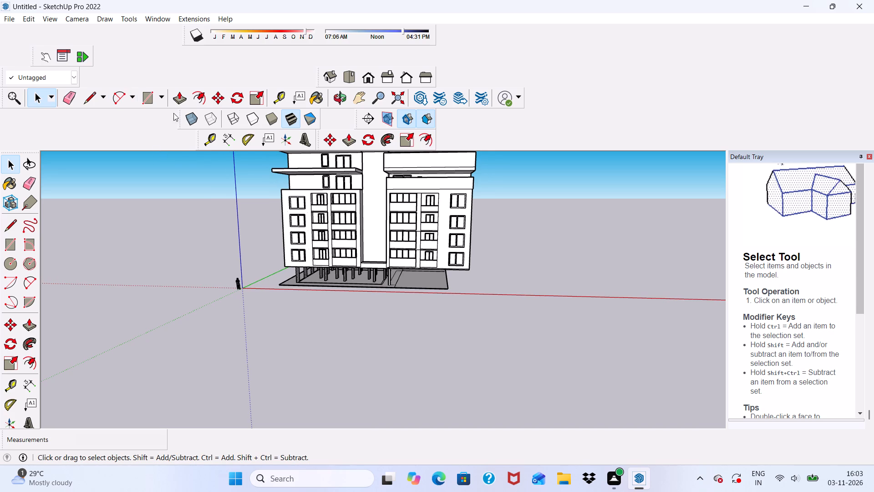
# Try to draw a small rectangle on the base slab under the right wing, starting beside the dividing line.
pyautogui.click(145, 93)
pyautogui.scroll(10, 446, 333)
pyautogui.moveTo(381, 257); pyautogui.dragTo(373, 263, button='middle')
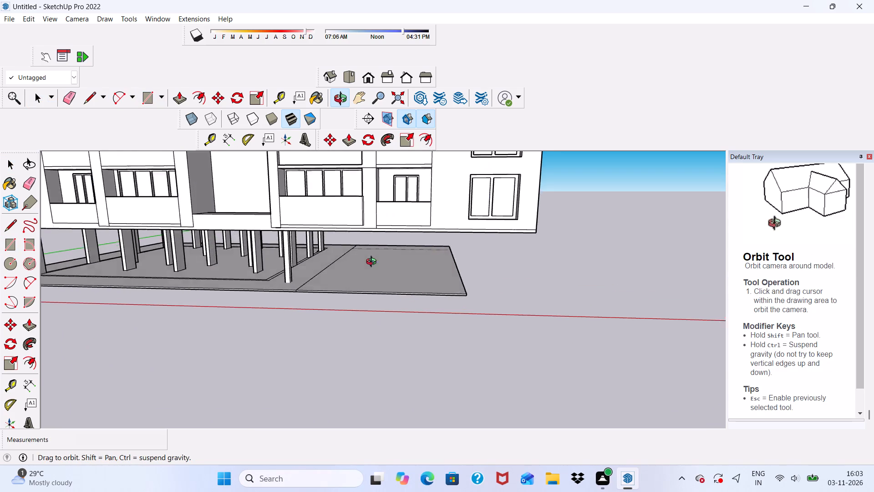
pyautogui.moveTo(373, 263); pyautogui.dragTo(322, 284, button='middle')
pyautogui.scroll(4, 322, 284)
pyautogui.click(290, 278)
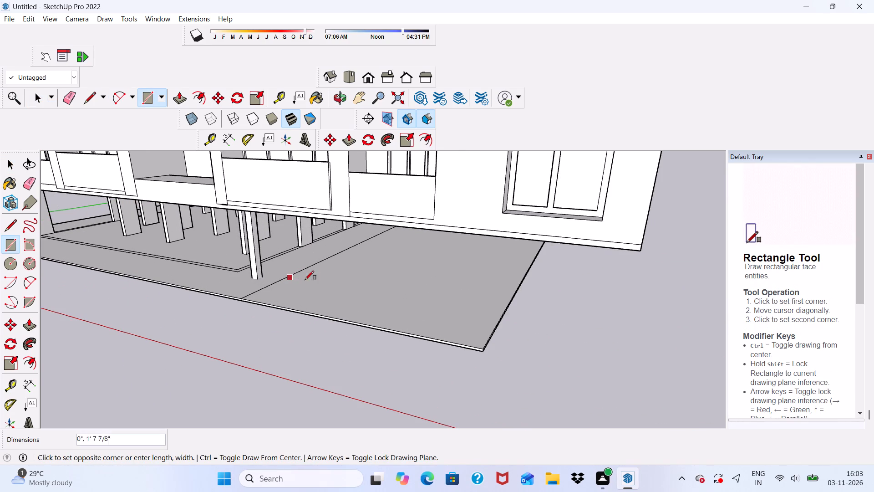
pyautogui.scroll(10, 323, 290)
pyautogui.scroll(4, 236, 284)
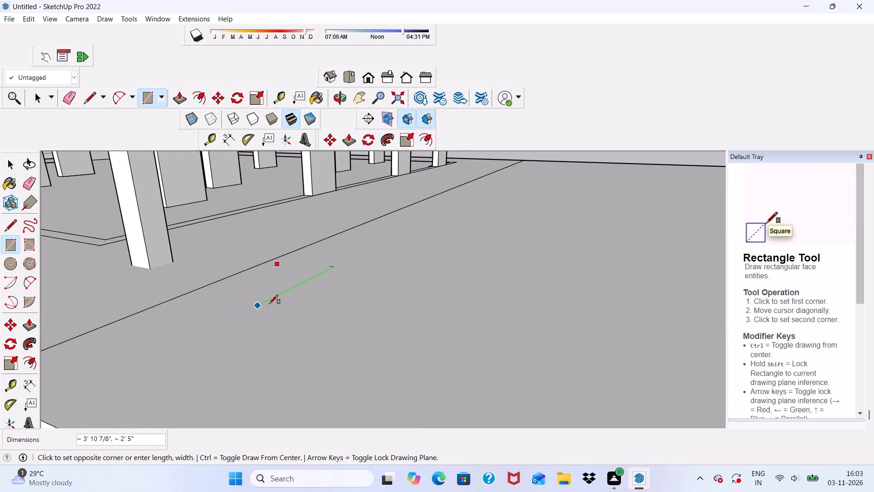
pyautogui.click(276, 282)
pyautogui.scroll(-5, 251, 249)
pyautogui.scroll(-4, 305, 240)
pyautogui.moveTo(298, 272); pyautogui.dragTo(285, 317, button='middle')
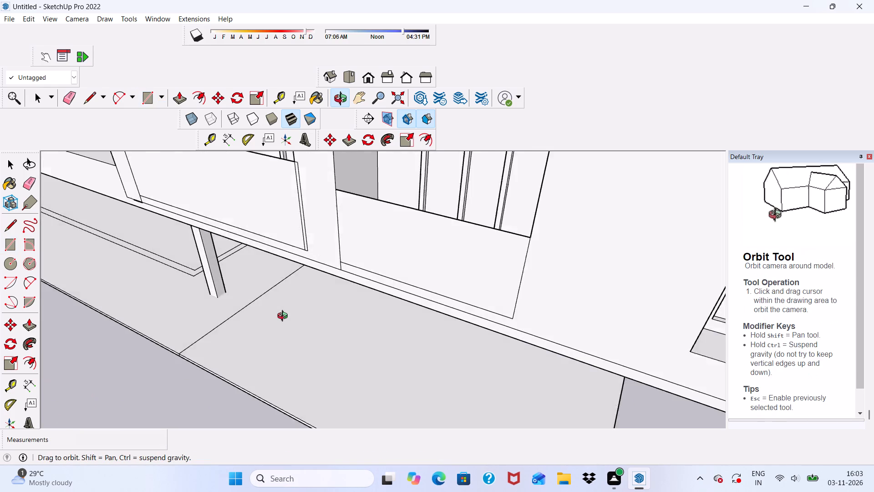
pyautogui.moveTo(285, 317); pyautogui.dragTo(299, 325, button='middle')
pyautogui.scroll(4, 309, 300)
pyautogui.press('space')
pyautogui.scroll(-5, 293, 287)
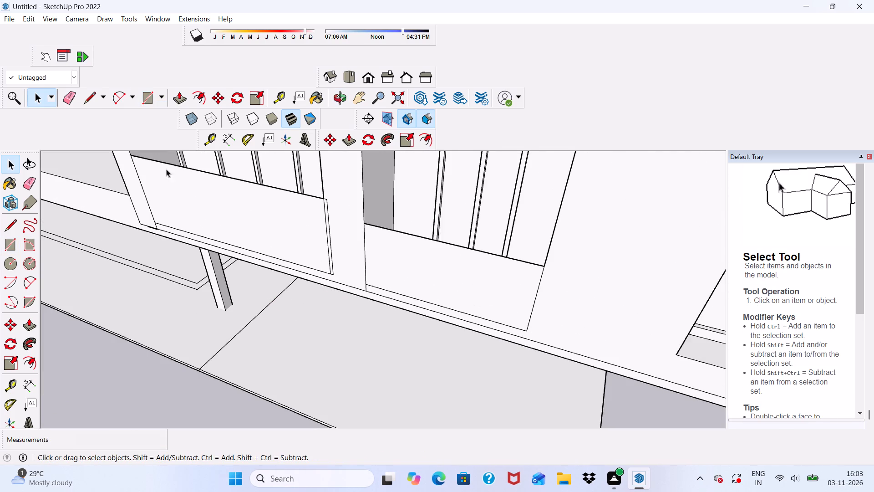
# Draw a rectangle about 3' 6" by 2' 2" on the base slab under the right wing, near its outer front corner.
pyautogui.click(152, 89)
pyautogui.scroll(-5, 171, 194)
pyautogui.scroll(4, 420, 456)
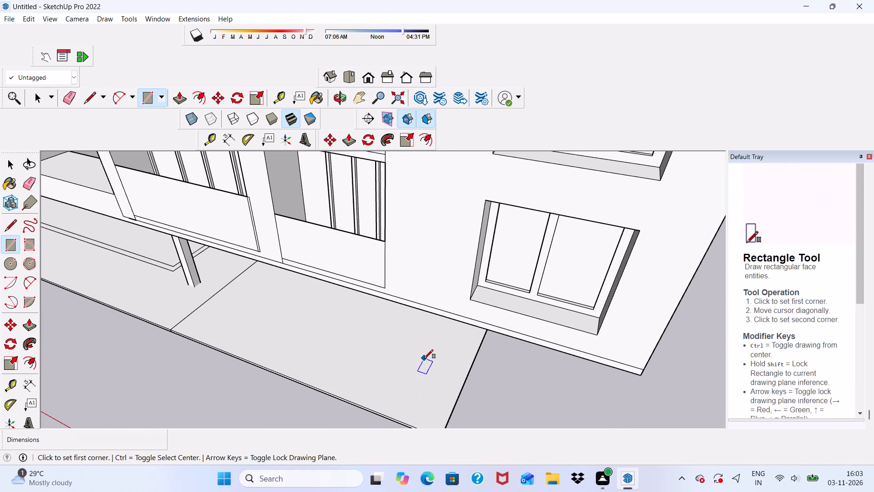
pyautogui.click(424, 359)
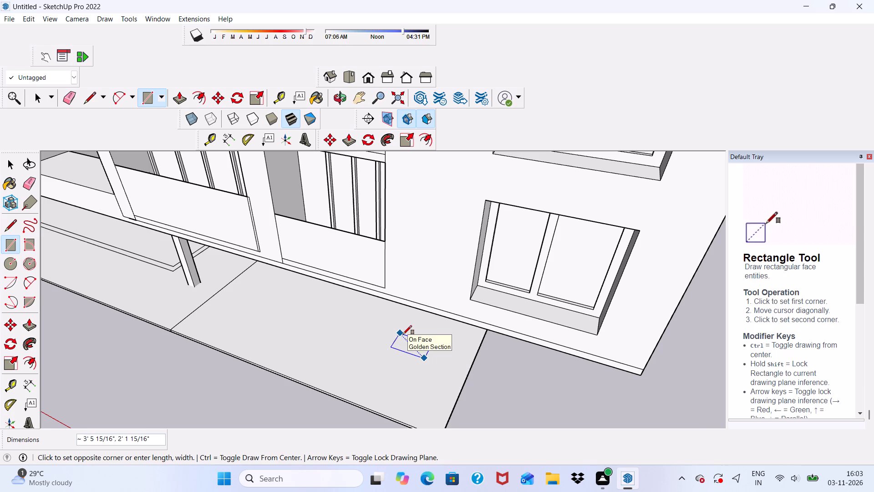
pyautogui.click(403, 334)
# Copy the small rectangle across the base slab to a spot close to the dividing line, under the right wing.
pyautogui.scroll(-5, 338, 329)
pyautogui.moveTo(379, 337); pyautogui.dragTo(275, 256, button='middle')
pyautogui.scroll(4, 249, 243)
pyautogui.press('space')
pyautogui.scroll(3, 443, 318)
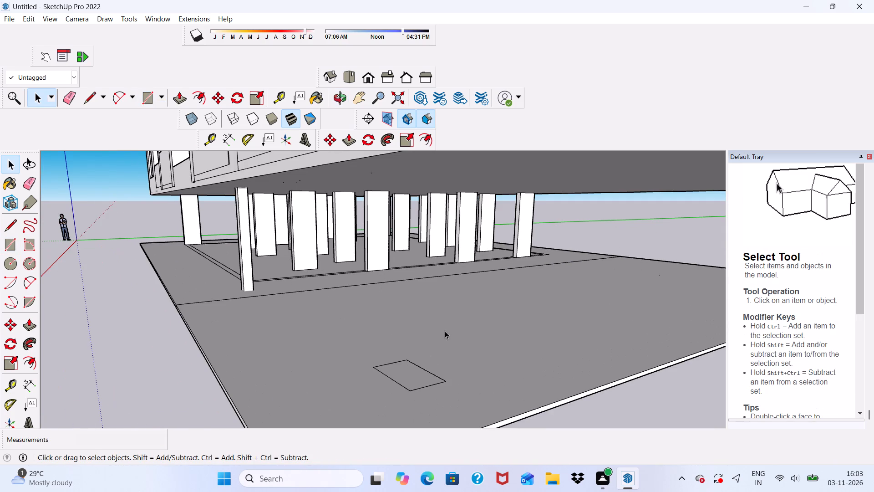
pyautogui.doubleClick(417, 379)
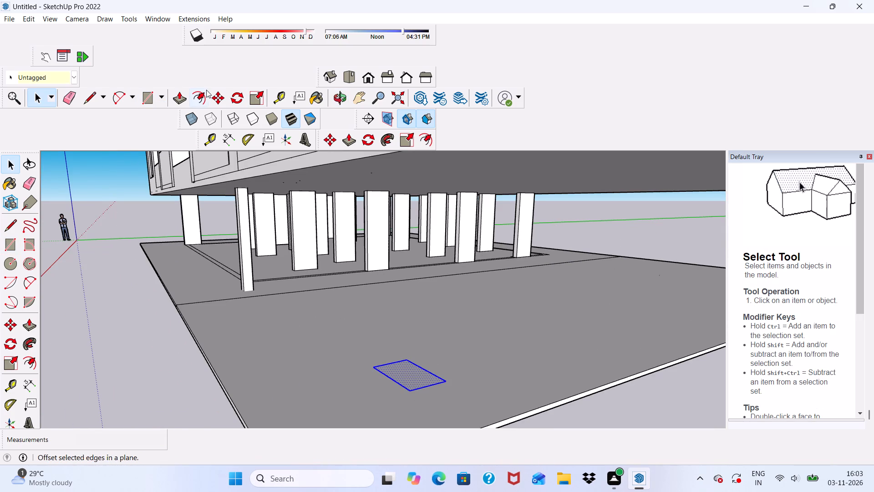
pyautogui.click(215, 98)
pyautogui.click(415, 385)
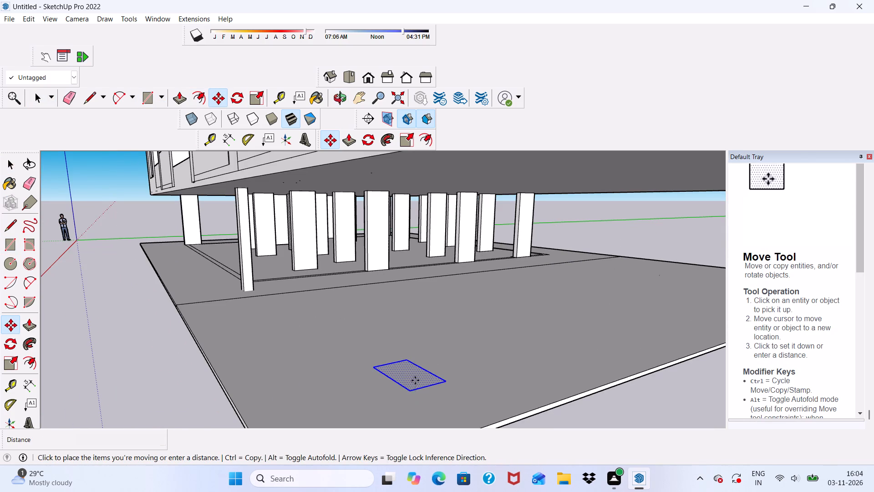
pyautogui.scroll(5, 453, 303)
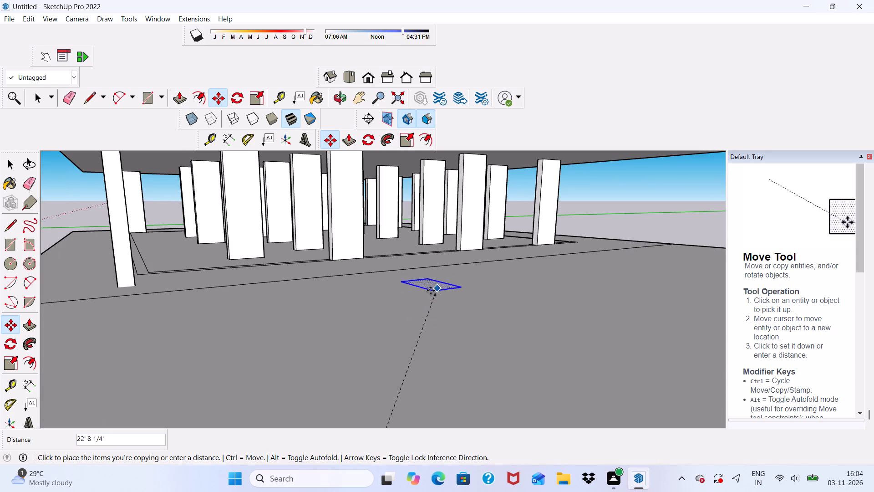
pyautogui.scroll(-2, 417, 342)
pyautogui.moveTo(381, 296); pyautogui.dragTo(577, 324, button='middle')
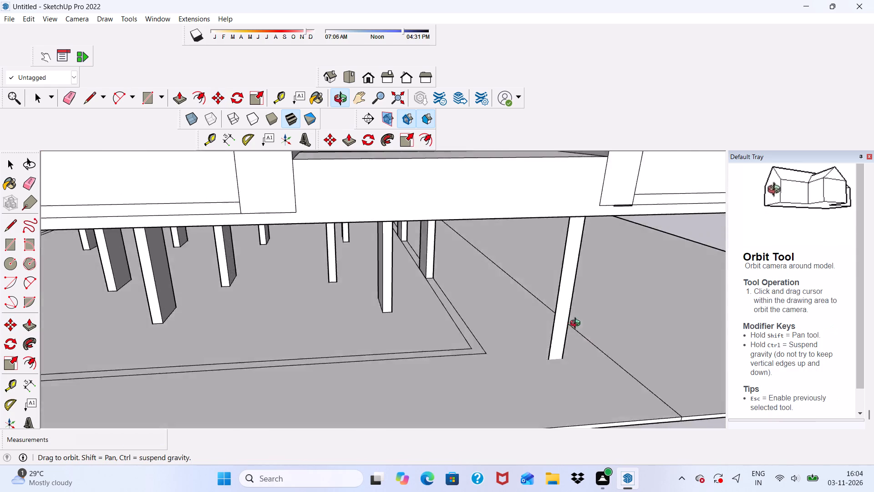
pyautogui.moveTo(577, 324); pyautogui.dragTo(495, 331, button='middle')
pyautogui.click(549, 305)
# Make two more rectangle copies on the slab: one about 14' 4" toward the front, another farther back near the outer side edge.
pyautogui.scroll(-6, 433, 266)
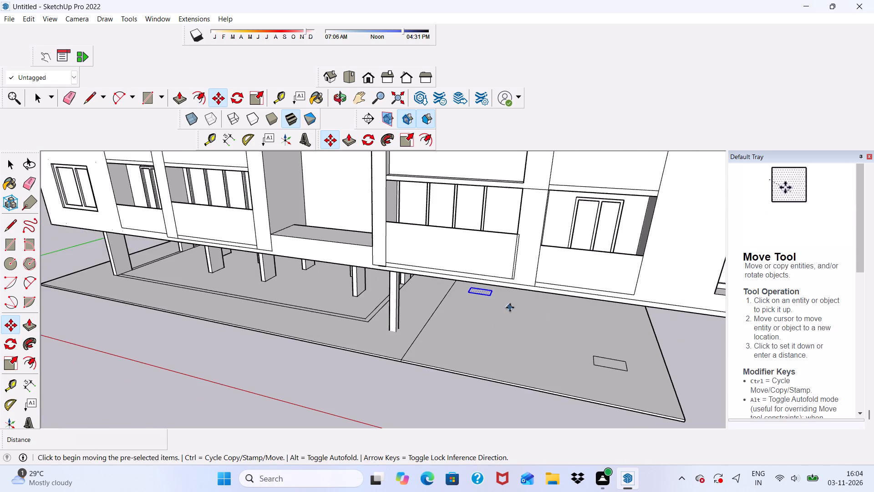
pyautogui.scroll(3, 506, 303)
pyautogui.click(482, 290)
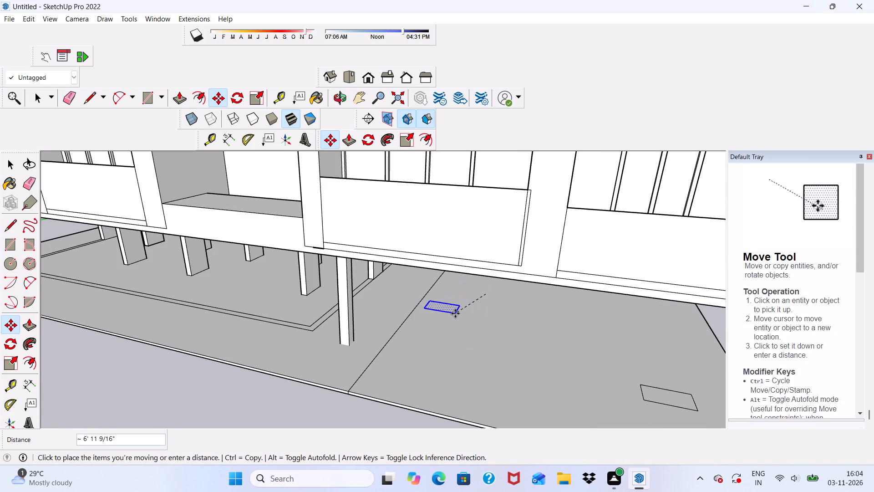
pyautogui.click(535, 357)
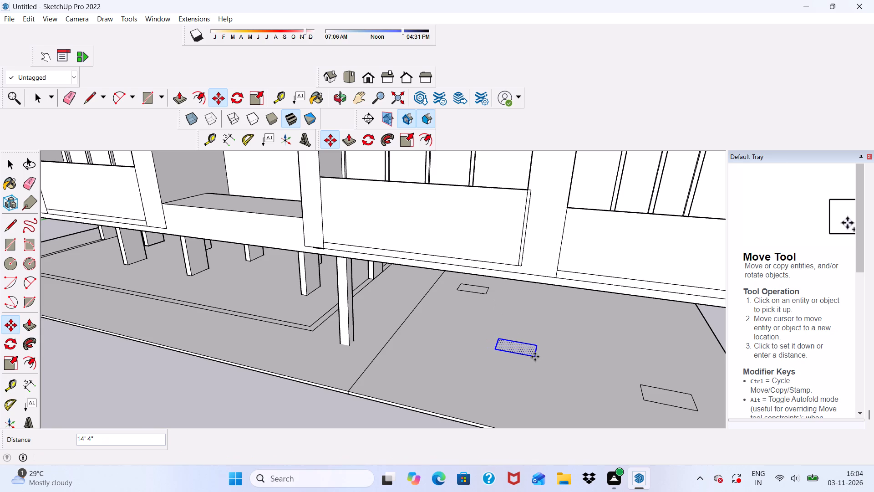
pyautogui.click(532, 354)
pyautogui.scroll(-4, 530, 330)
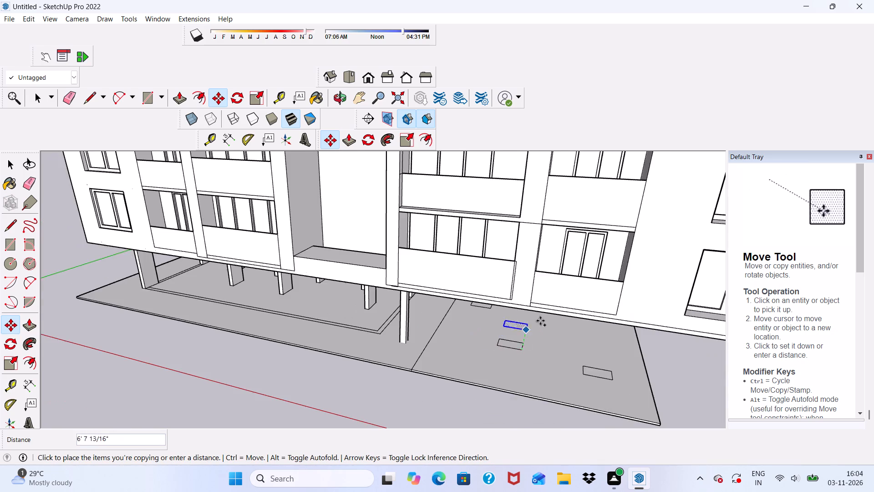
pyautogui.scroll(-5, 540, 321)
pyautogui.moveTo(593, 378); pyautogui.dragTo(389, 333, button='middle')
pyautogui.scroll(3, 467, 369)
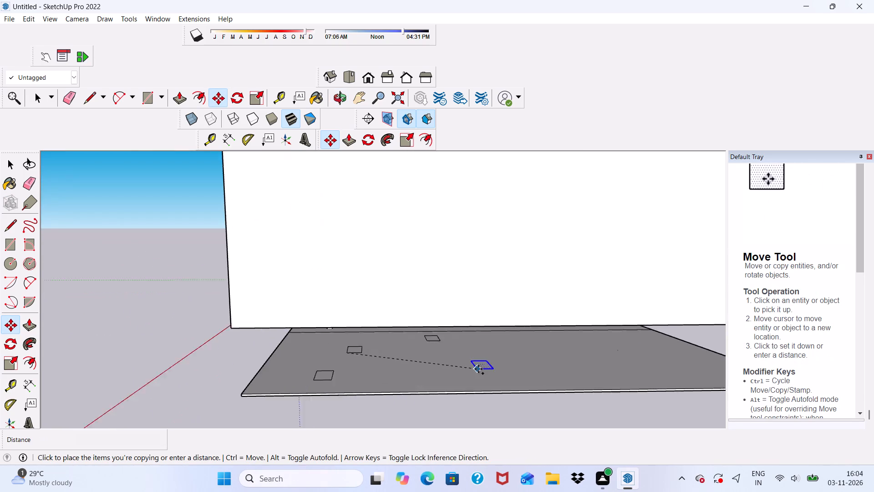
pyautogui.scroll(1, 478, 369)
pyautogui.click(478, 374)
# Add three more rectangle copies toward the slab's rear: one near the dividing line and two along the outer side.
pyautogui.click(482, 373)
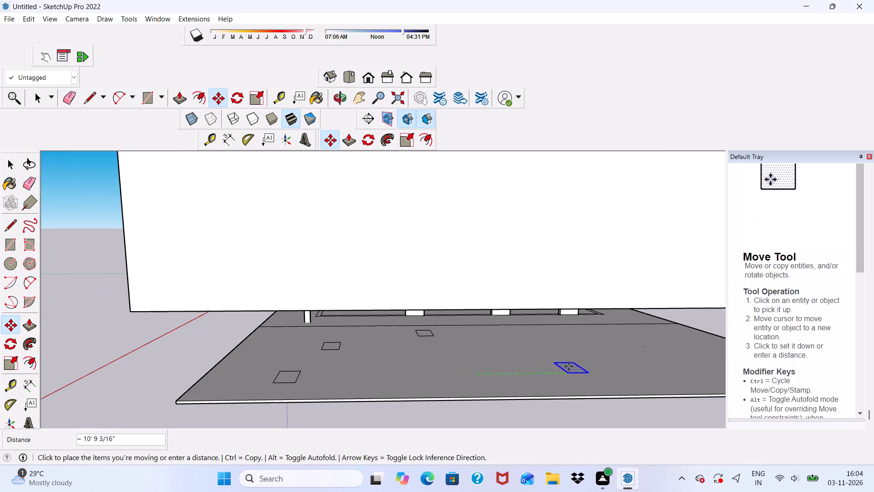
pyautogui.click(592, 339)
pyautogui.scroll(2, 592, 344)
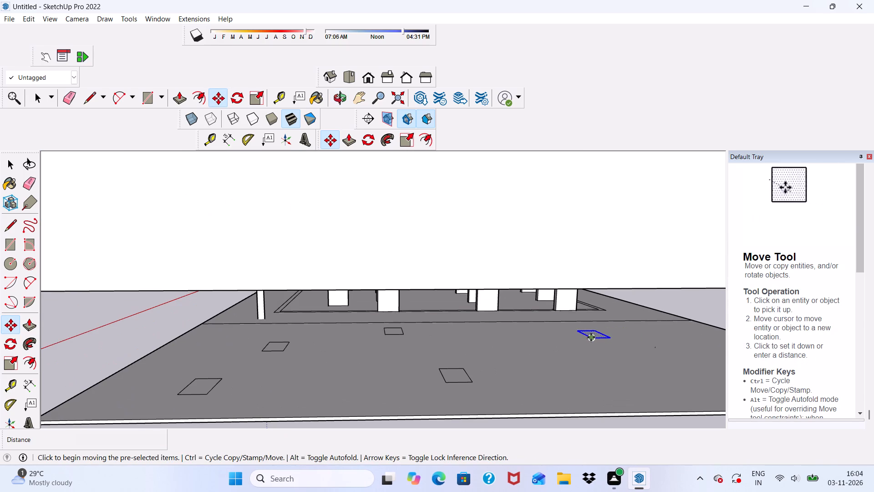
pyautogui.click(591, 337)
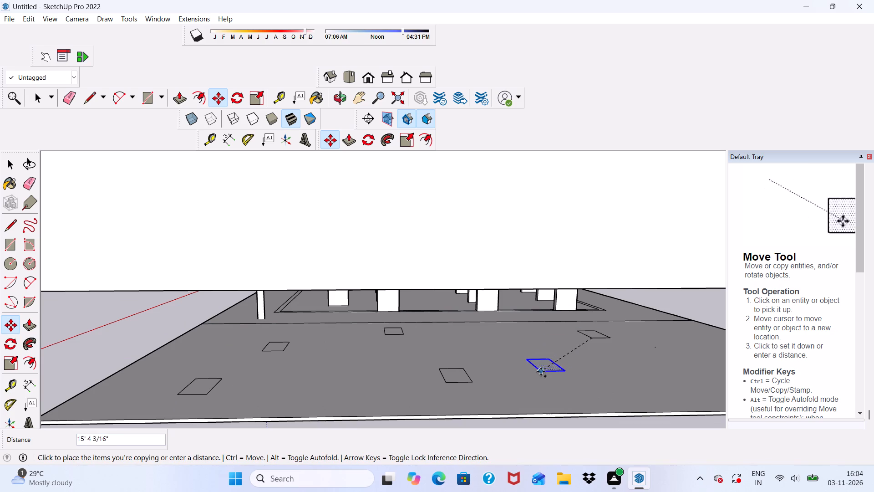
pyautogui.click(540, 369)
pyautogui.click(542, 372)
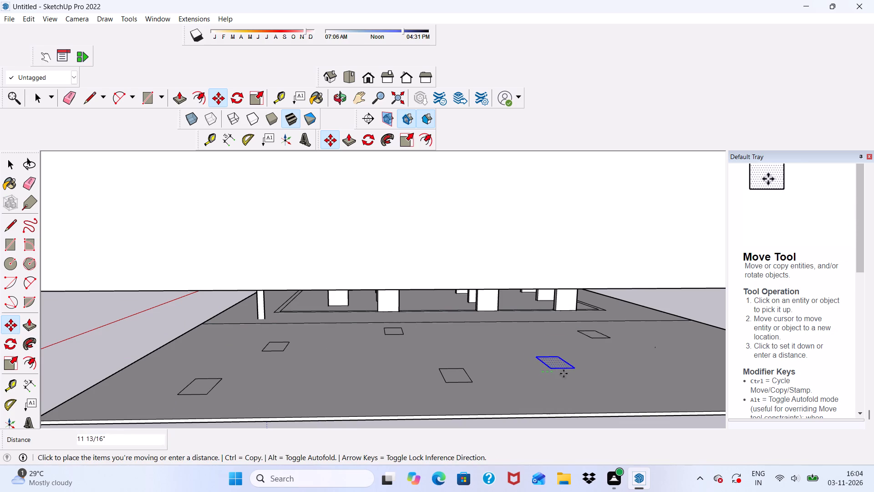
pyautogui.scroll(-5, 660, 367)
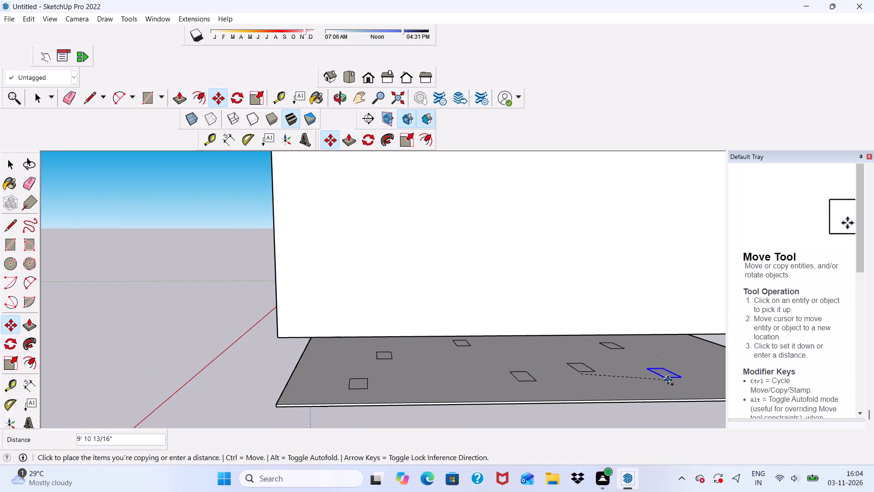
pyautogui.click(676, 384)
pyautogui.scroll(-10, 507, 360)
pyautogui.moveTo(523, 376); pyautogui.dragTo(523, 376, button='middle')
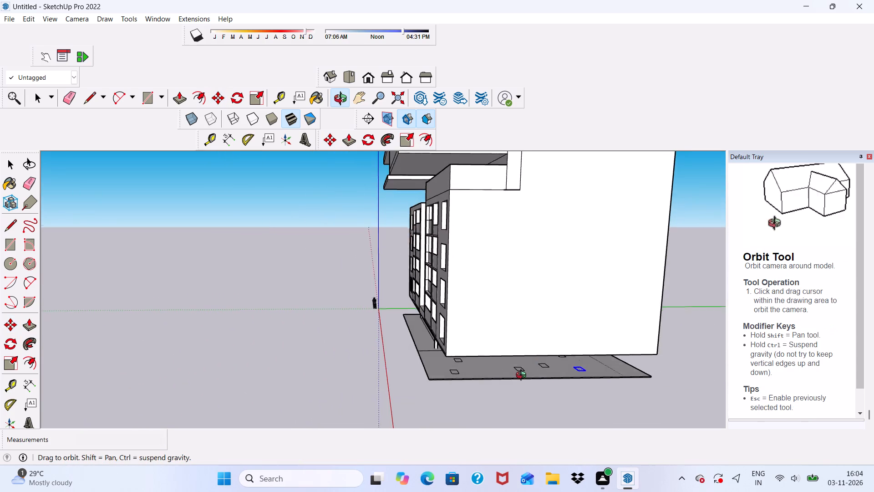
pyautogui.moveTo(523, 376); pyautogui.dragTo(696, 411, button='middle')
pyautogui.scroll(4, 504, 333)
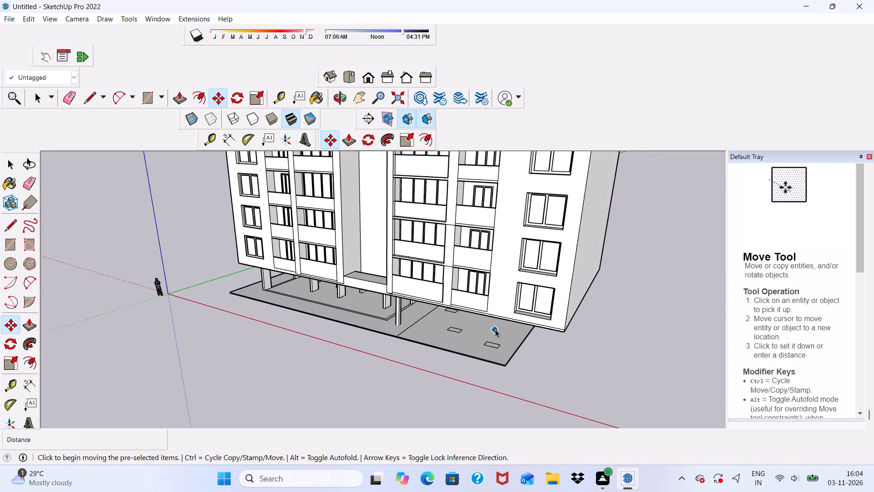
# Push/Pull the rectangle near the slab's outer front corner up about 10' 6" to the building's underside as a column.
pyautogui.press('space')
pyautogui.scroll(7, 490, 353)
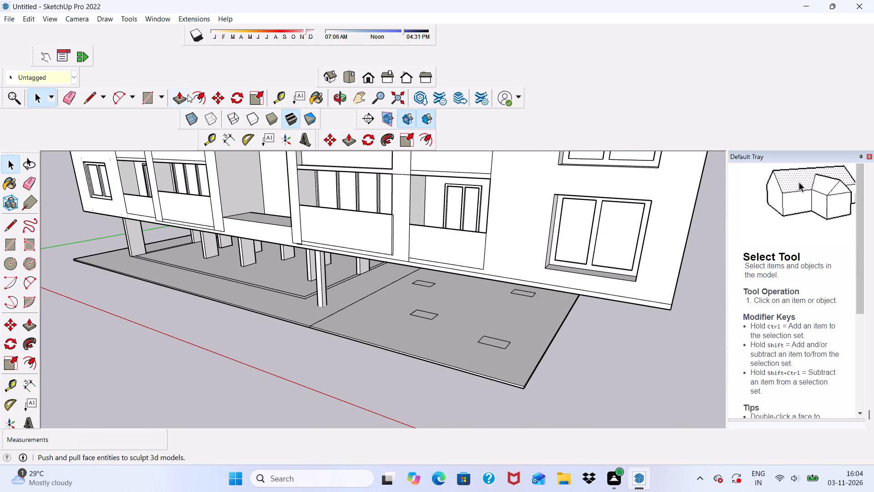
pyautogui.click(183, 95)
pyautogui.scroll(-1, 419, 256)
pyautogui.scroll(4, 496, 335)
pyautogui.press('space')
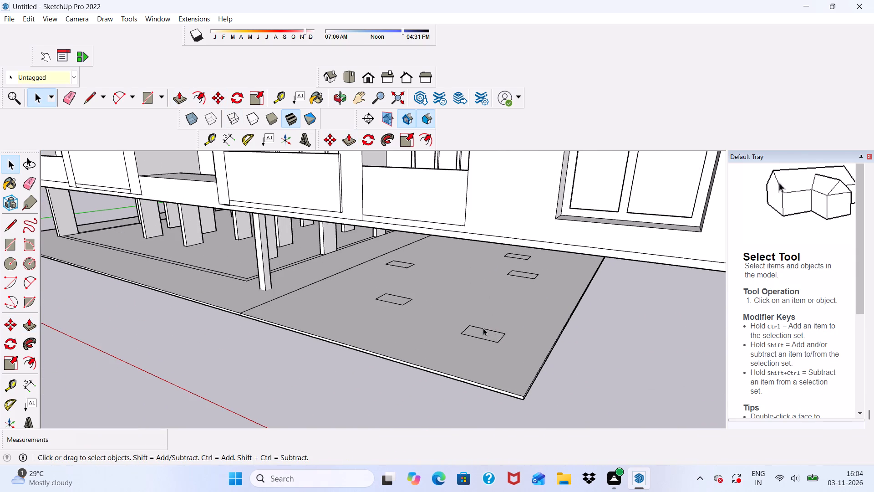
pyautogui.click(483, 330)
pyautogui.scroll(8, 532, 389)
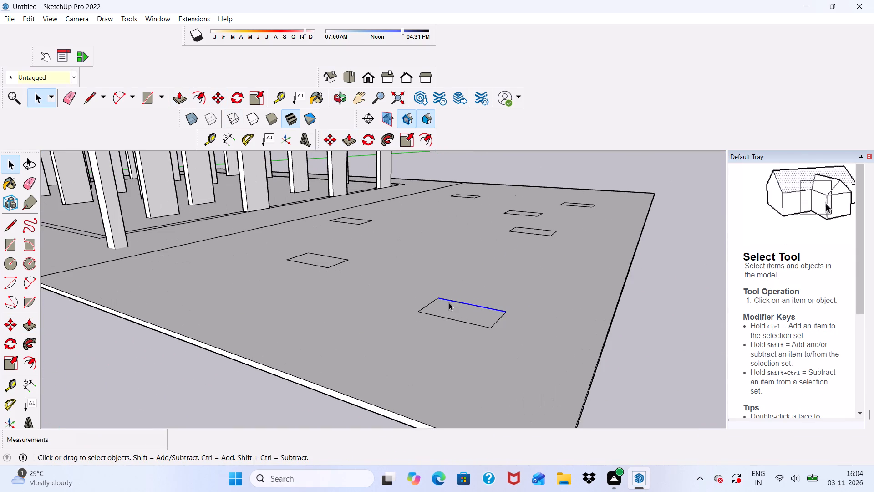
pyautogui.click(444, 309)
pyautogui.click(173, 95)
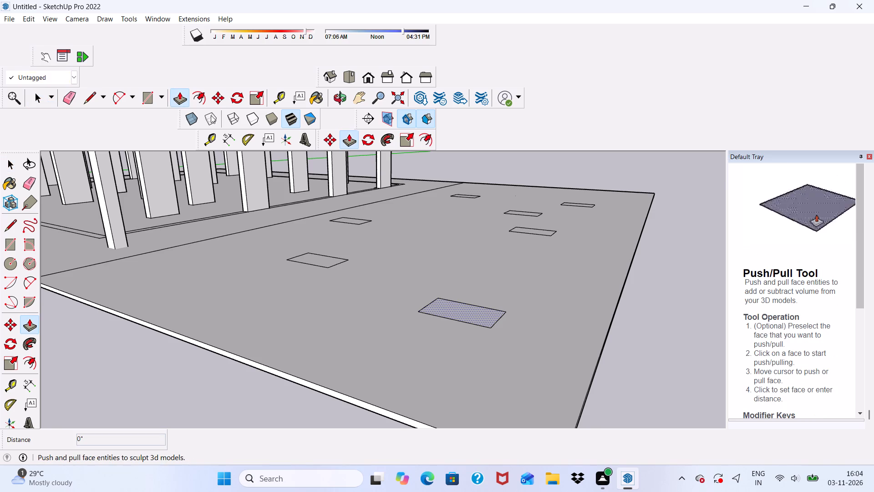
pyautogui.click(457, 302)
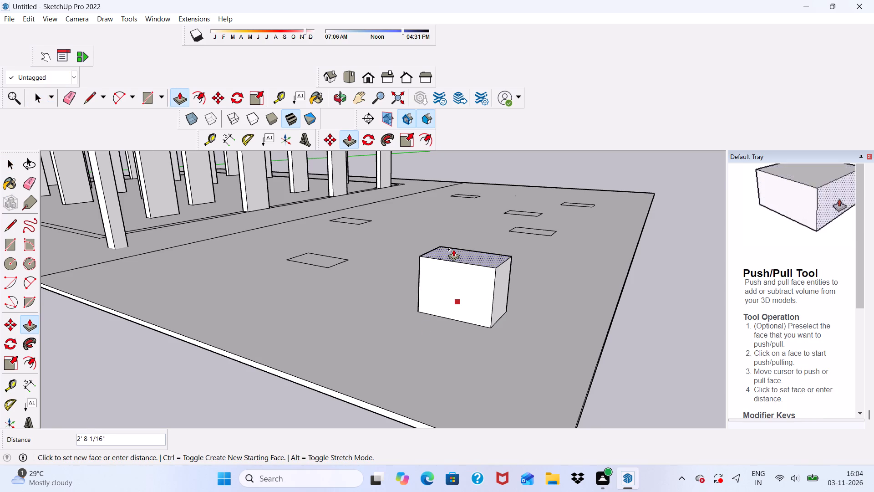
pyautogui.scroll(-8, 462, 256)
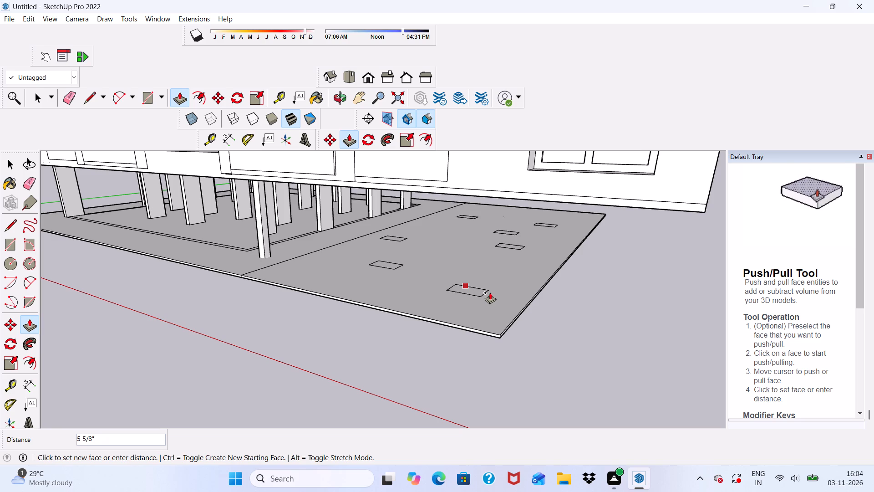
pyautogui.scroll(8, 484, 181)
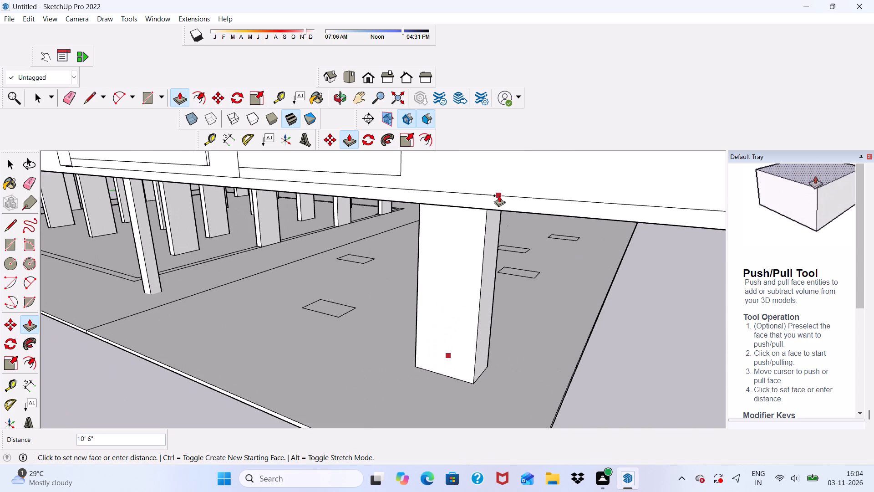
pyautogui.click(499, 195)
# Extrude the front rectangle beside the dividing line up to the building's underside as a second column.
pyautogui.scroll(5, 383, 301)
pyautogui.click(306, 320)
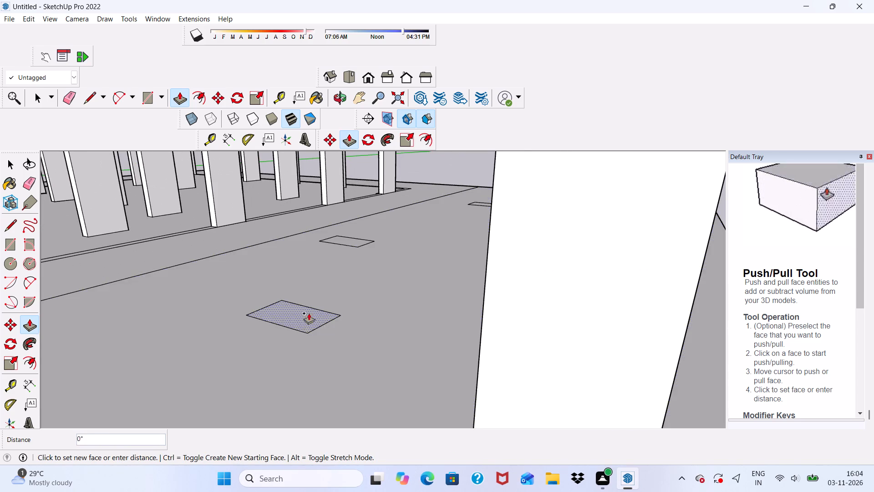
pyautogui.scroll(-10, 358, 262)
pyautogui.scroll(5, 393, 212)
pyautogui.click(393, 211)
# Extrude the second rectangle back along the slab's outer side up to the building's underside.
pyautogui.scroll(-1, 358, 272)
pyautogui.moveTo(348, 257); pyautogui.dragTo(179, 247, button='middle')
pyautogui.scroll(5, 418, 294)
pyautogui.click(403, 300)
pyautogui.scroll(-9, 407, 256)
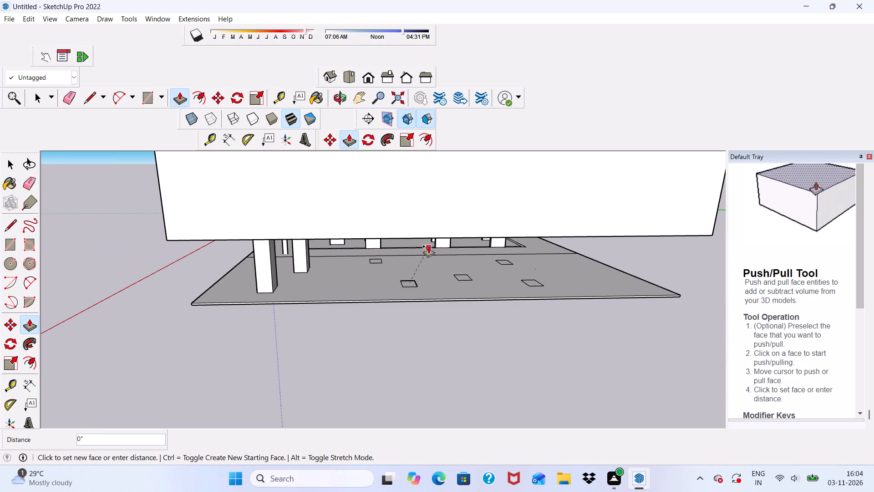
pyautogui.moveTo(415, 222); pyautogui.dragTo(459, 175, button='middle')
pyautogui.scroll(5, 465, 184)
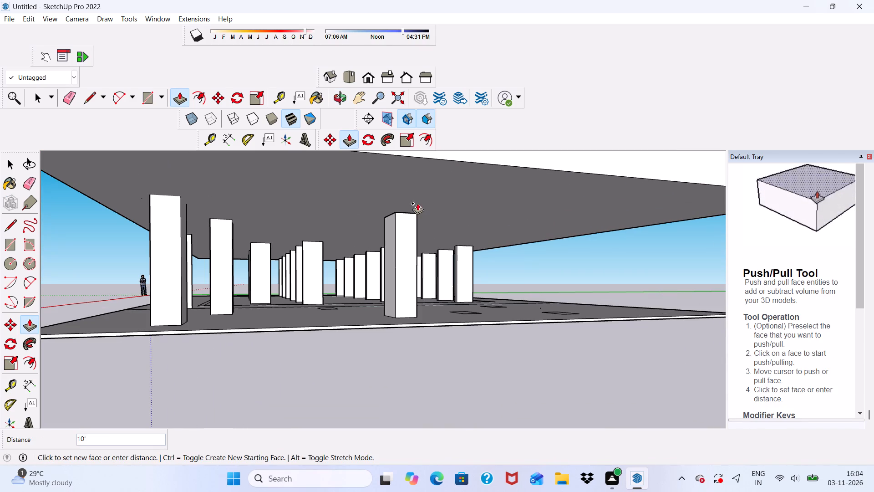
pyautogui.click(416, 182)
# Extrude the rectangle just behind the last outer column, set slightly inward, up to the building's underside.
pyautogui.moveTo(478, 232); pyautogui.dragTo(406, 249, button='middle')
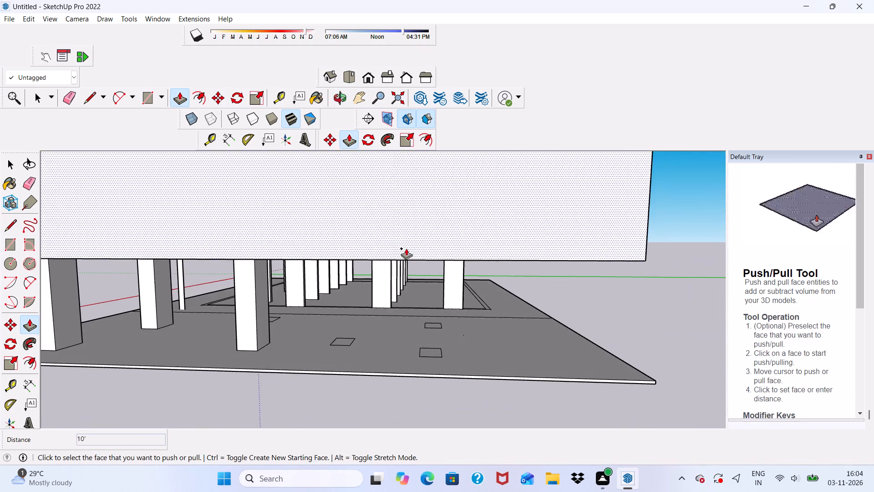
pyautogui.scroll(4, 387, 301)
pyautogui.scroll(1, 287, 406)
pyautogui.click(301, 383)
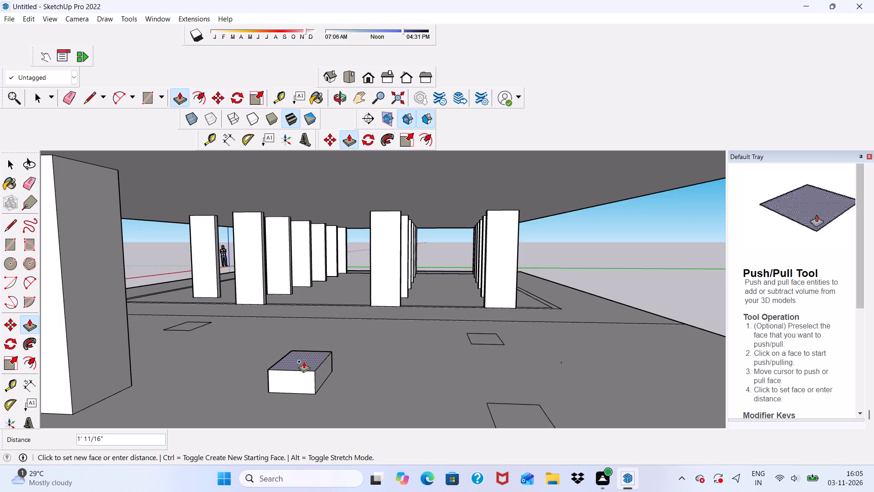
pyautogui.scroll(-5, 314, 345)
pyautogui.moveTo(358, 286); pyautogui.dragTo(377, 272, button='middle')
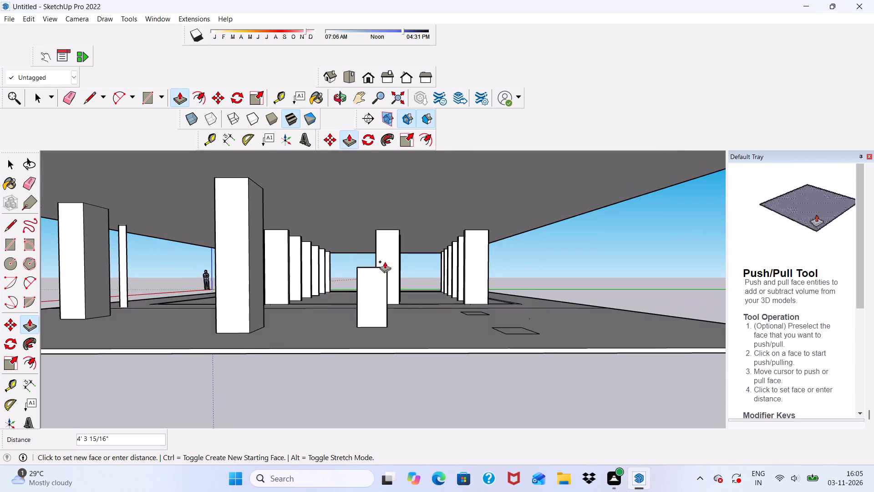
pyautogui.click(417, 175)
# Extrude the rear rectangle near the dividing line about 2 9/16", and push its top up another 12' 2" or so.
pyautogui.moveTo(446, 275); pyautogui.dragTo(380, 292, button='middle')
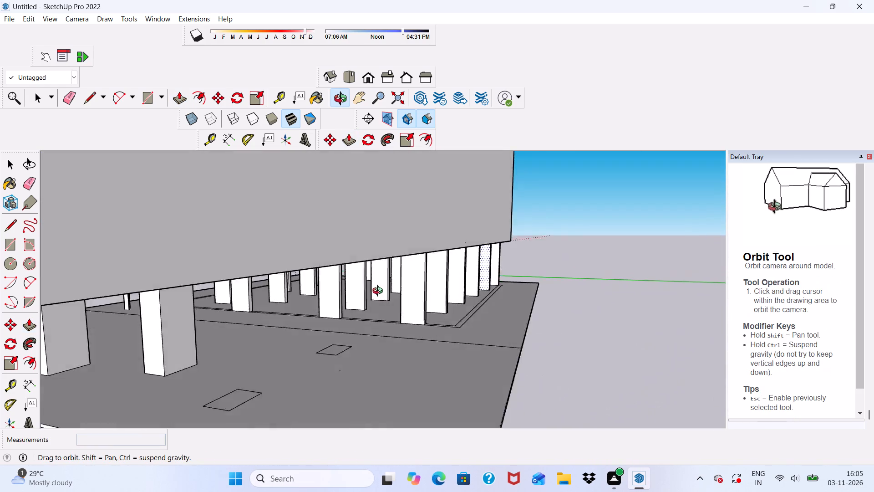
pyautogui.moveTo(380, 292); pyautogui.dragTo(362, 293, button='middle')
pyautogui.scroll(5, 320, 333)
pyautogui.click(299, 357)
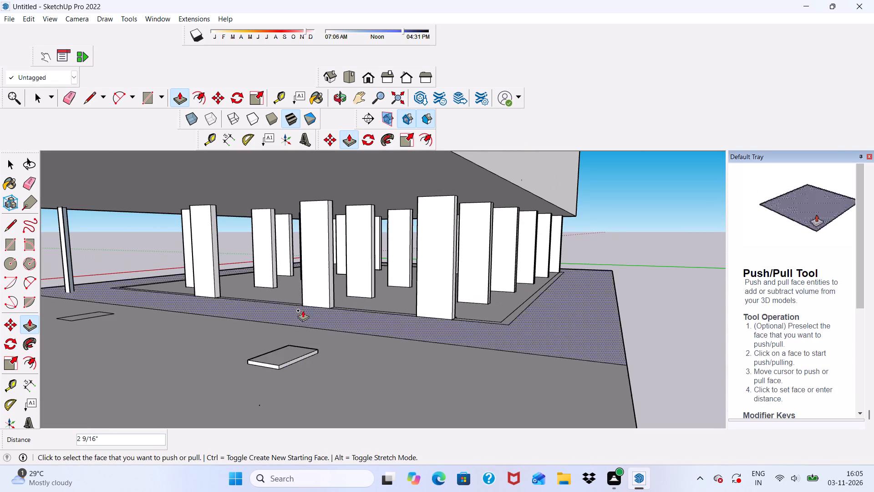
pyautogui.scroll(-5, 309, 298)
pyautogui.scroll(6, 304, 318)
pyautogui.click(289, 338)
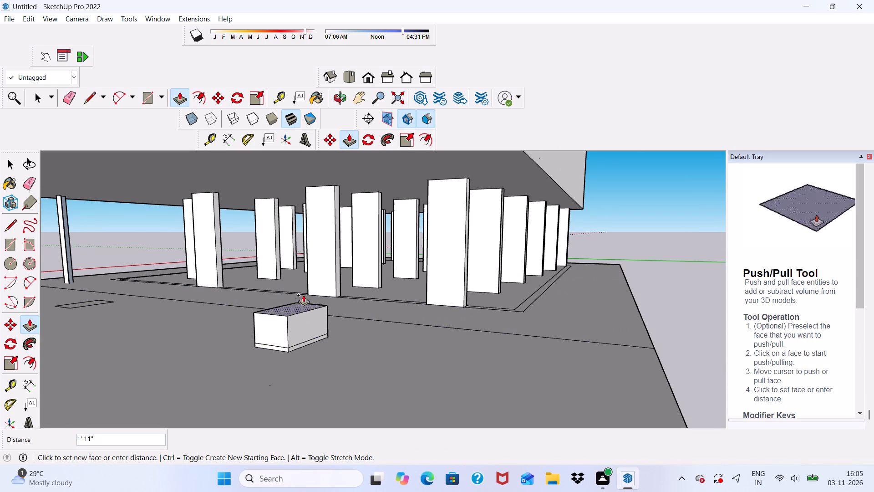
pyautogui.scroll(-4, 304, 282)
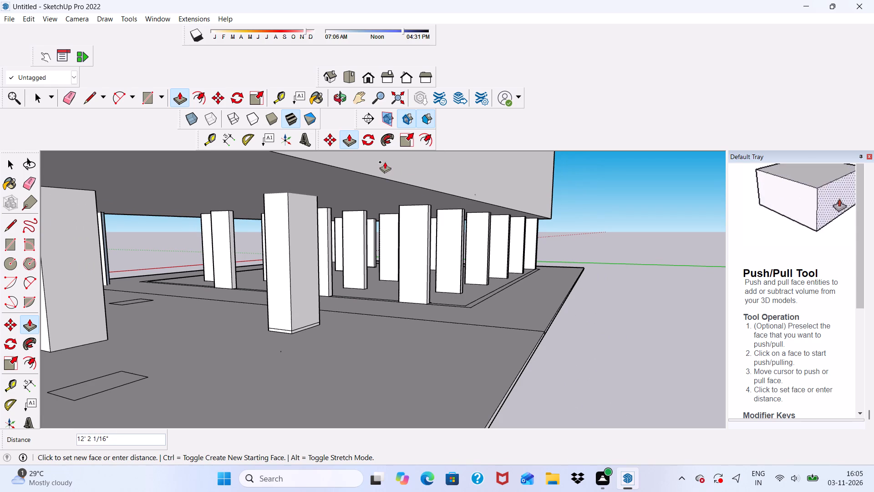
pyautogui.click(385, 162)
# Extrude the outer rear rectangle about 9' 10" up to the building's underside.
pyautogui.scroll(-3, 401, 200)
pyautogui.moveTo(355, 296); pyautogui.dragTo(316, 325, button='middle')
pyautogui.scroll(4, 161, 369)
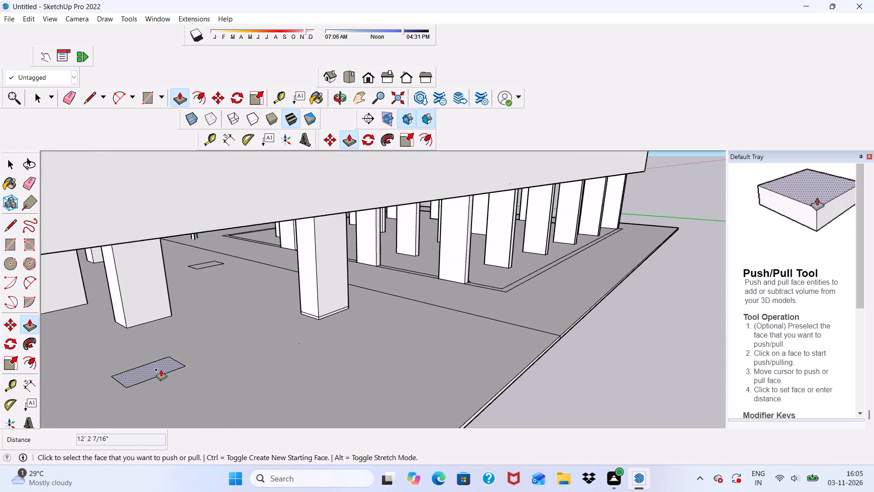
pyautogui.scroll(1, 161, 369)
pyautogui.click(161, 369)
pyautogui.click(216, 191)
# Raise the last flat rectangle, midway along the dividing line, about 1 5/16" and on up to the building's underside.
pyautogui.scroll(-3, 224, 210)
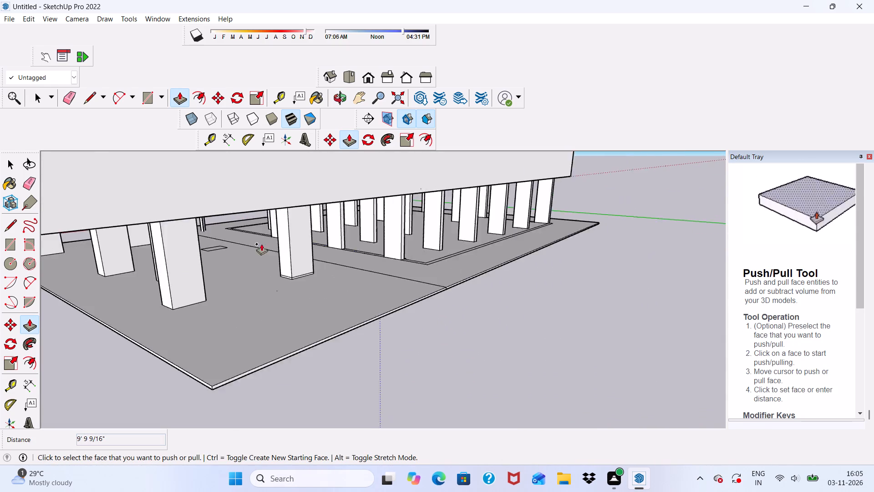
pyautogui.scroll(-11, 261, 244)
pyautogui.moveTo(352, 280); pyautogui.dragTo(733, 267, button='middle')
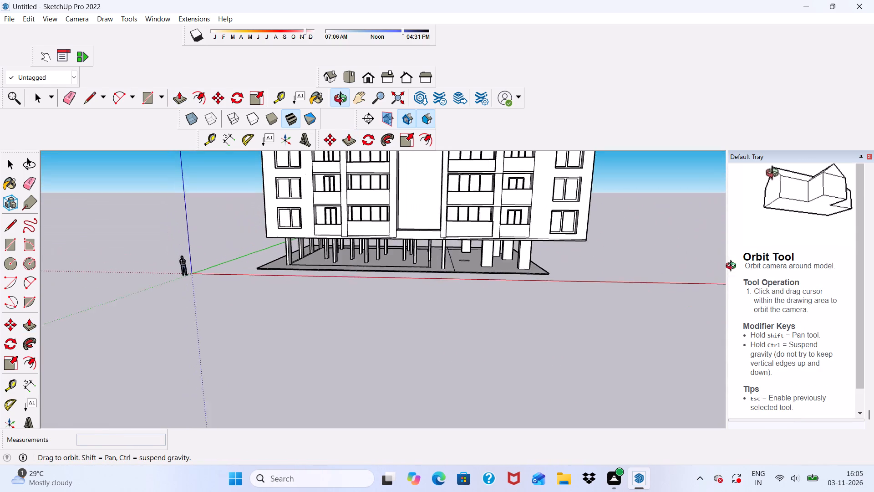
pyautogui.moveTo(733, 267); pyautogui.dragTo(737, 267, button='middle')
pyautogui.scroll(20, 526, 275)
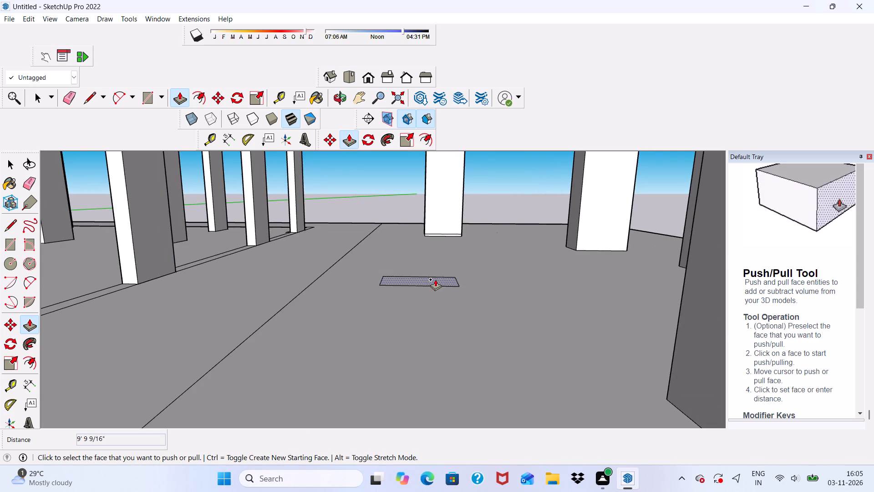
pyautogui.click(435, 280)
pyautogui.scroll(-5, 422, 208)
pyautogui.scroll(16, 437, 241)
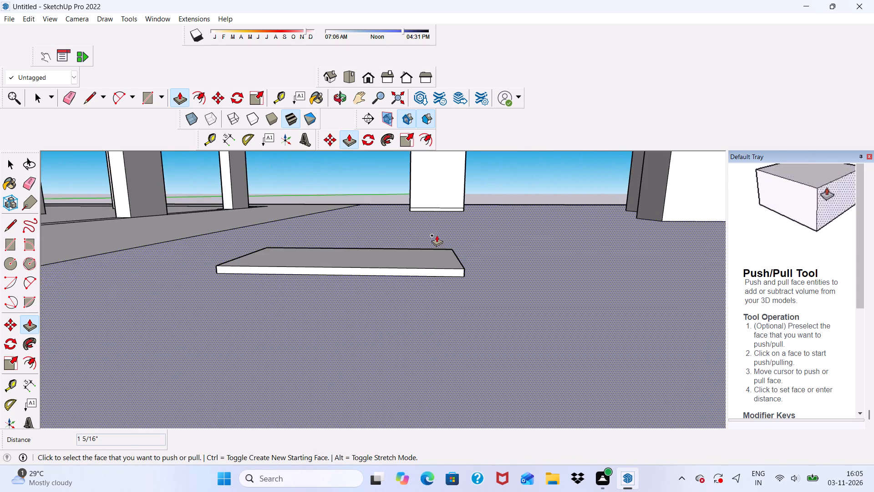
pyautogui.moveTo(437, 236); pyautogui.dragTo(426, 253, button='middle')
pyautogui.click(420, 300)
pyautogui.scroll(-4, 440, 193)
pyautogui.scroll(-3, 419, 249)
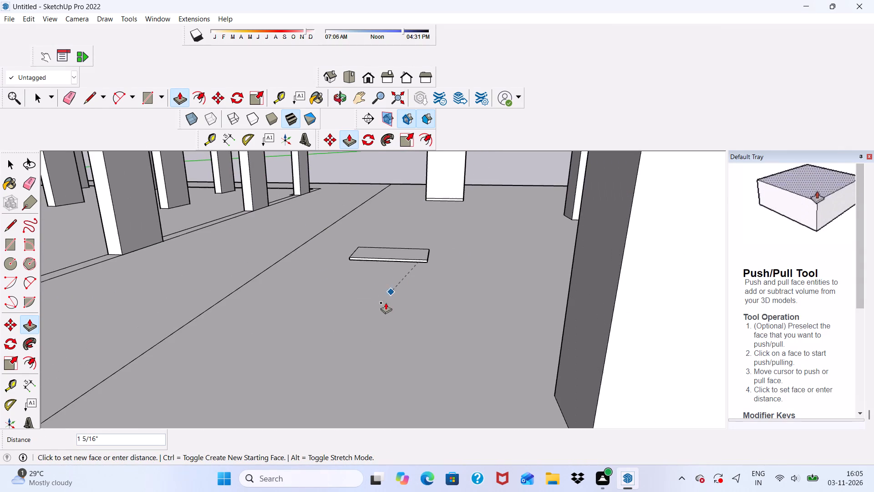
pyautogui.scroll(-9, 366, 237)
pyautogui.scroll(4, 359, 153)
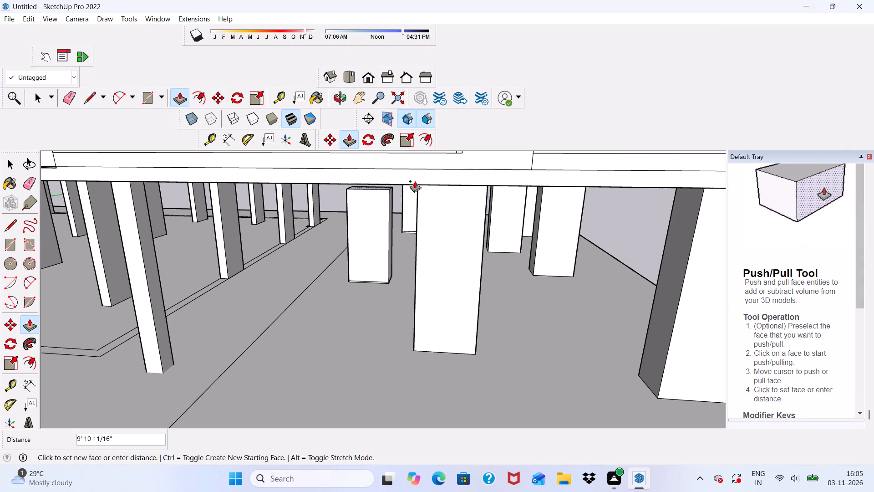
pyautogui.moveTo(428, 149); pyautogui.dragTo(489, 101, button='middle')
pyautogui.moveTo(412, 203); pyautogui.dragTo(486, 179, button='middle')
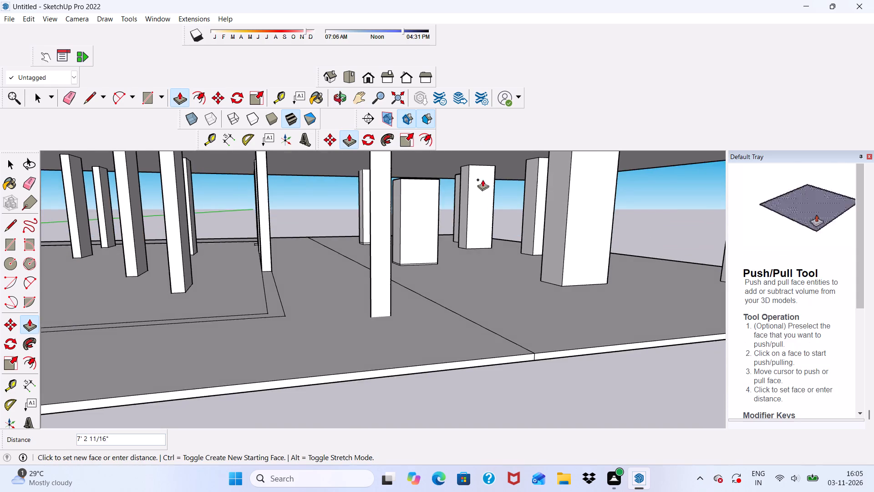
pyautogui.scroll(-4, 441, 199)
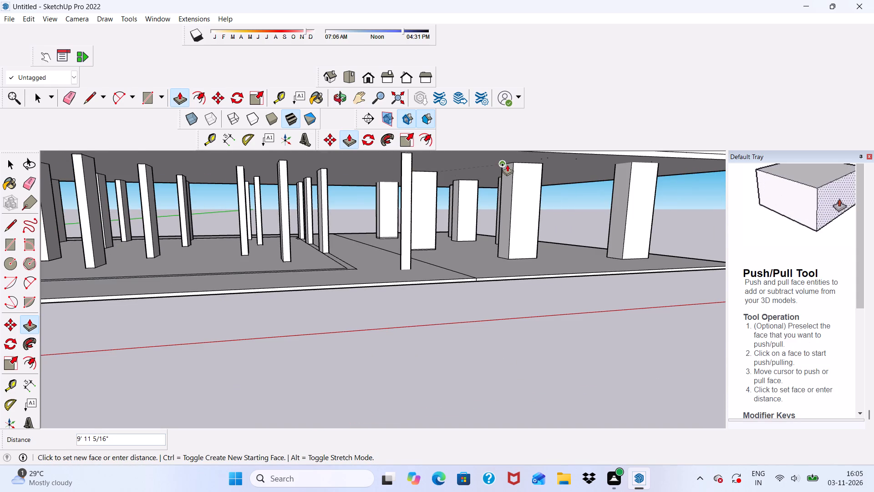
pyautogui.click(508, 164)
pyautogui.scroll(-2, 505, 186)
pyautogui.moveTo(499, 214); pyautogui.dragTo(422, 246, button='middle')
pyautogui.press('space')
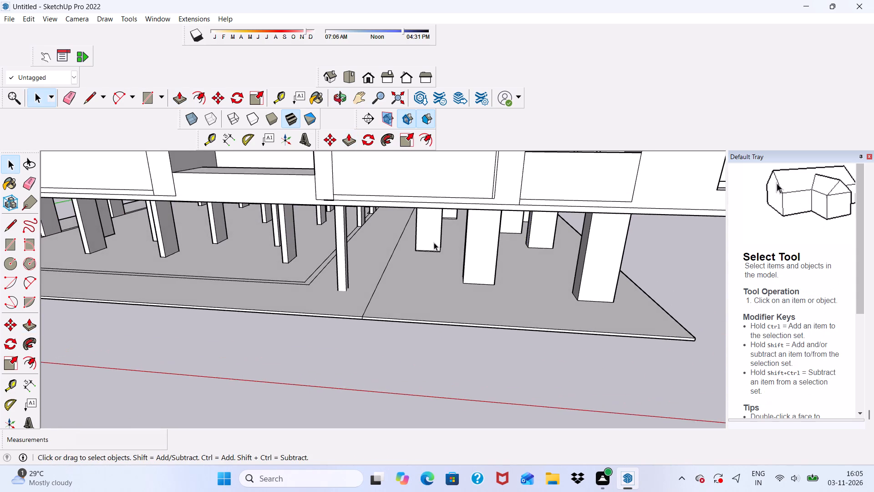
# Erase the lower of the two stray horizontal edges along the bottom of the front wall, above the new columns.
pyautogui.scroll(-10, 432, 245)
pyautogui.moveTo(446, 272); pyautogui.dragTo(426, 296, button='middle')
pyautogui.scroll(6, 442, 236)
pyautogui.scroll(9, 449, 288)
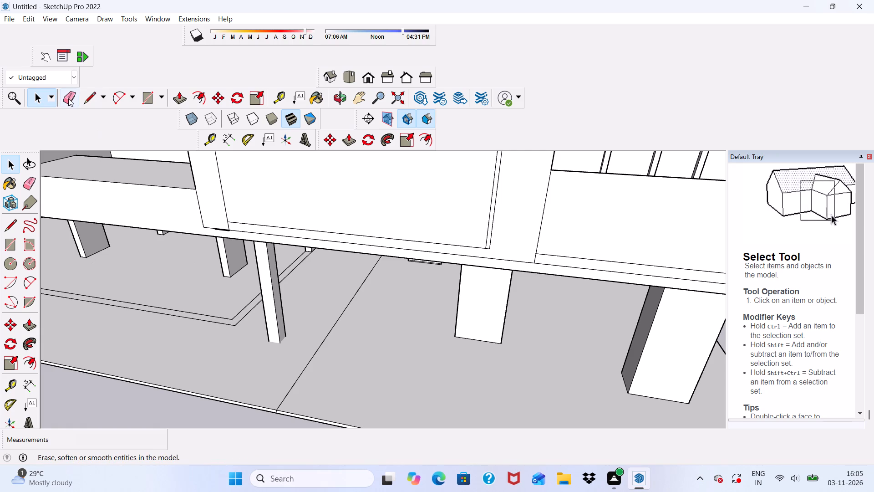
pyautogui.click(68, 98)
pyautogui.scroll(3, 287, 267)
pyautogui.moveTo(321, 196); pyautogui.dragTo(313, 210)
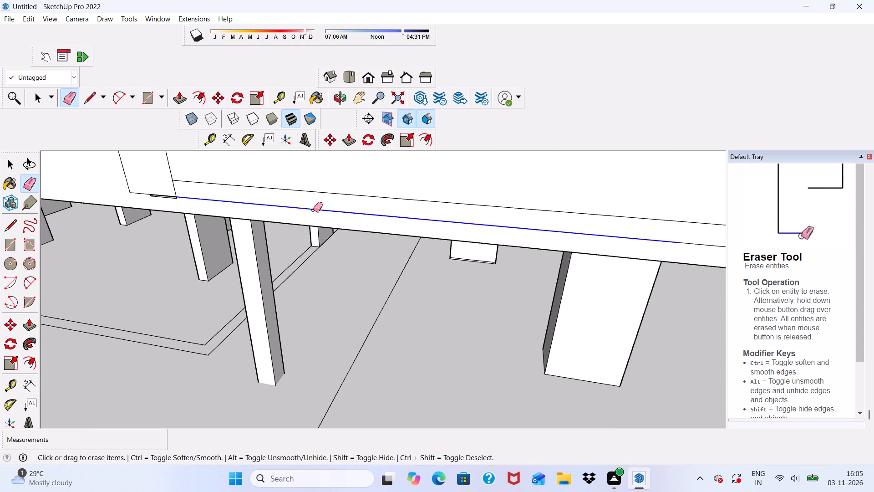
pyautogui.moveTo(313, 210); pyautogui.dragTo(312, 214)
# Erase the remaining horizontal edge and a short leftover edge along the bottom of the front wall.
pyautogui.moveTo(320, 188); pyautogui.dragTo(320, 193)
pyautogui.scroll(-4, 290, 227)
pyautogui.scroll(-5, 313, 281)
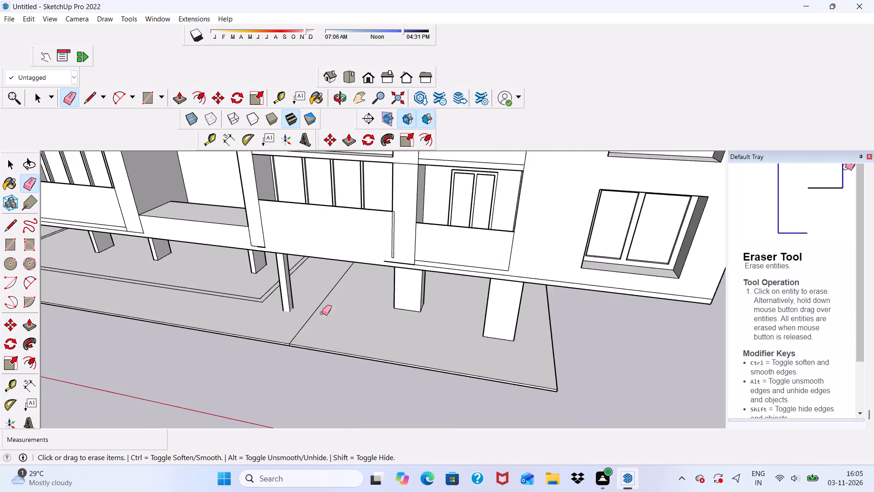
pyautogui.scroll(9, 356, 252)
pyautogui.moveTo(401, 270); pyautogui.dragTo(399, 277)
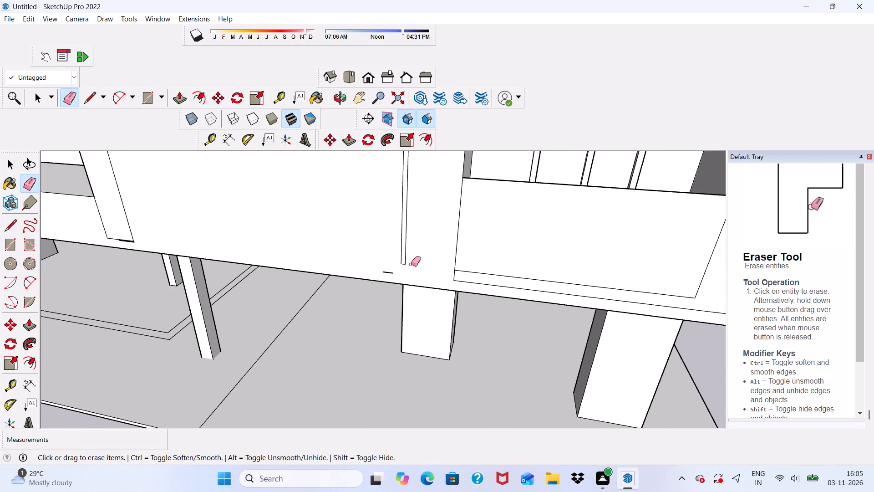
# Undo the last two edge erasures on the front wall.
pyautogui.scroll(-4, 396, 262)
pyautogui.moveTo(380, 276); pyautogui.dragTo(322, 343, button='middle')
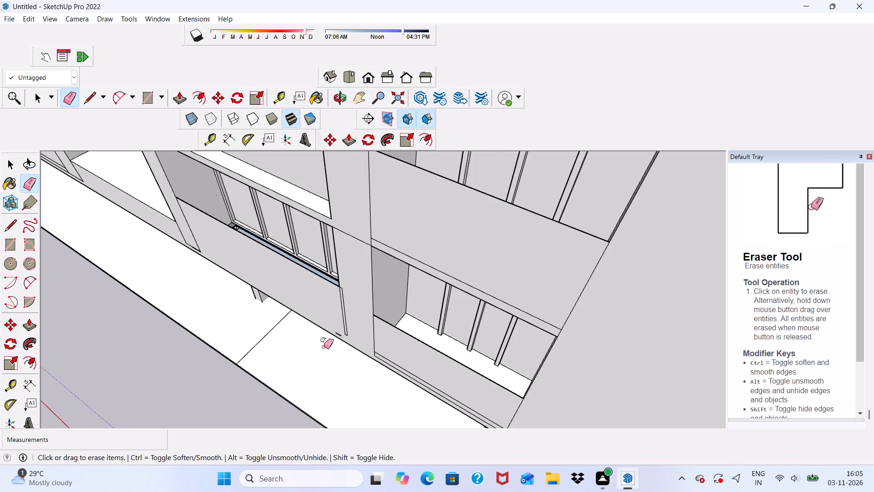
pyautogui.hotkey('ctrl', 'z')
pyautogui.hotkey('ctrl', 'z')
# Erase the outer vertical edge of the narrow strip below the lowest balcony's window corner on the front wall.
pyautogui.scroll(4, 347, 327)
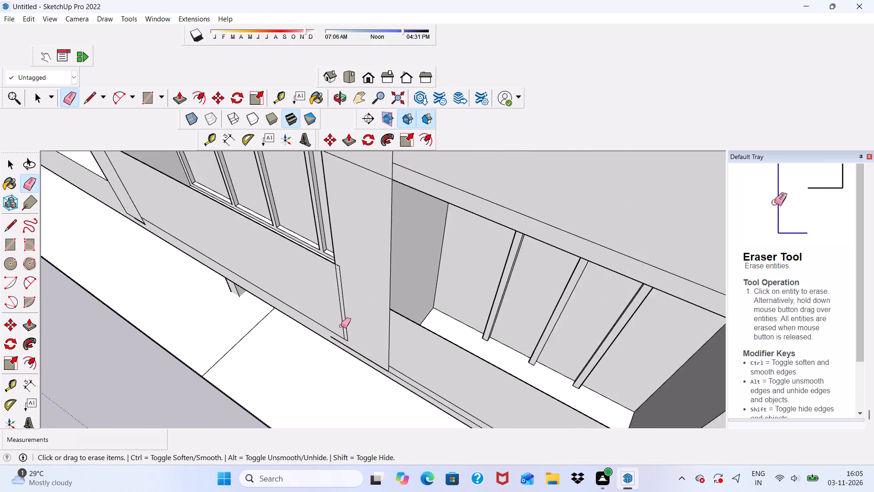
pyautogui.scroll(5, 344, 333)
pyautogui.click(333, 341)
pyautogui.scroll(-1, 348, 341)
pyautogui.scroll(3, 369, 240)
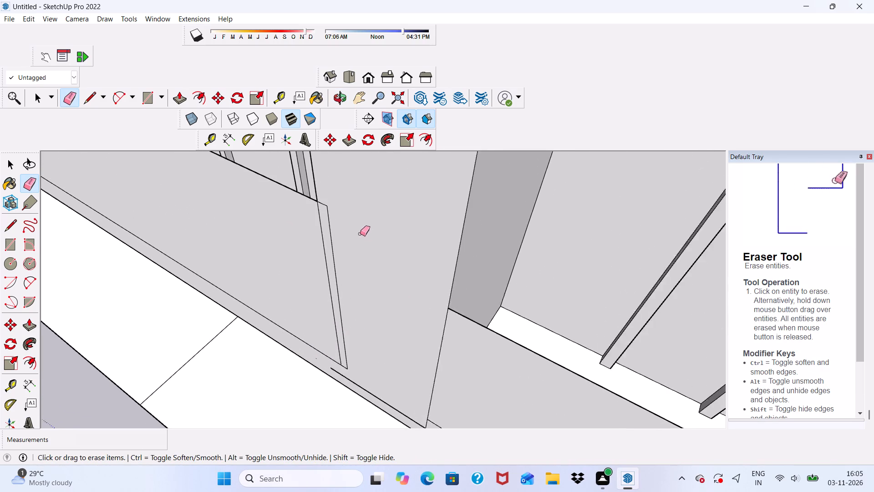
pyautogui.scroll(1, 360, 234)
pyautogui.moveTo(318, 199); pyautogui.dragTo(332, 243)
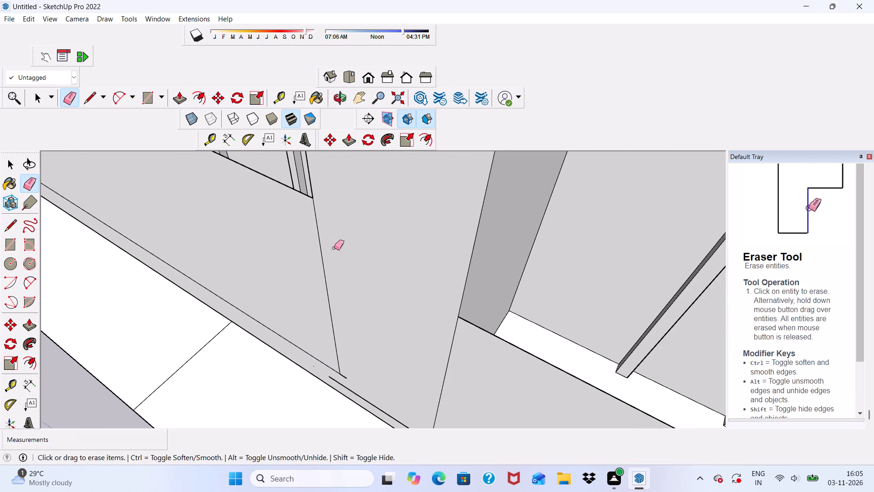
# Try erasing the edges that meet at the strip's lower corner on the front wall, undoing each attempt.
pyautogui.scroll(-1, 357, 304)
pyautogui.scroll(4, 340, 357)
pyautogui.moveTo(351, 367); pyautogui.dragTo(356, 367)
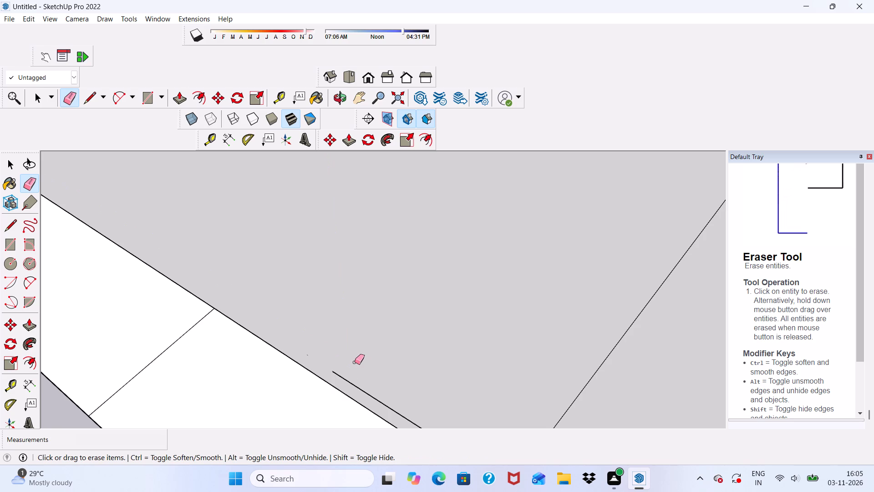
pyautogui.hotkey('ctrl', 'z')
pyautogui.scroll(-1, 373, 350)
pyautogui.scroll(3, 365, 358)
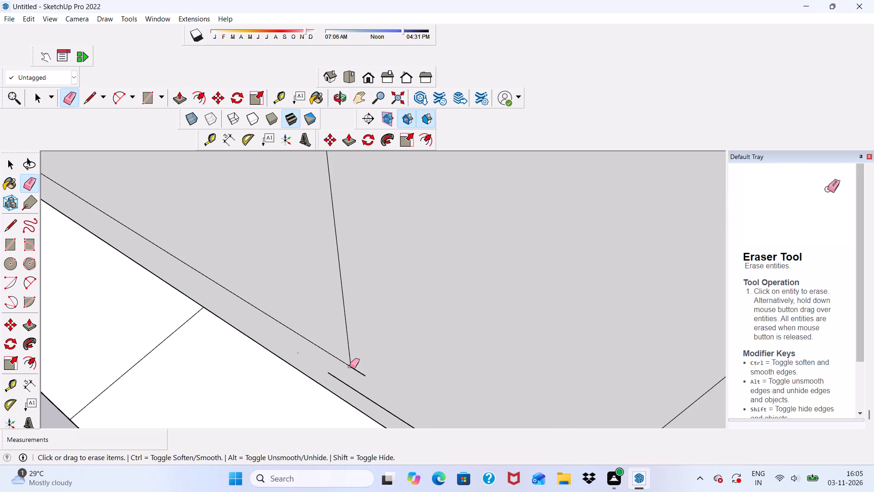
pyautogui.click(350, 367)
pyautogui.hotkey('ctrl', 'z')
# Examine the bottom of the right wing's front wall and its balconies from below and from the front.
pyautogui.scroll(-1, 378, 357)
pyautogui.moveTo(380, 359); pyautogui.dragTo(395, 435, button='middle')
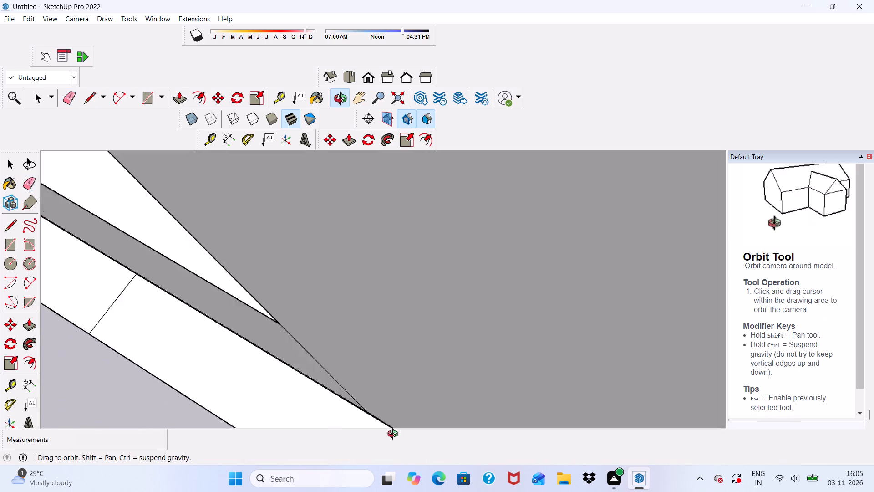
pyautogui.moveTo(395, 435); pyautogui.dragTo(492, 374, button='middle')
pyautogui.scroll(-15, 447, 325)
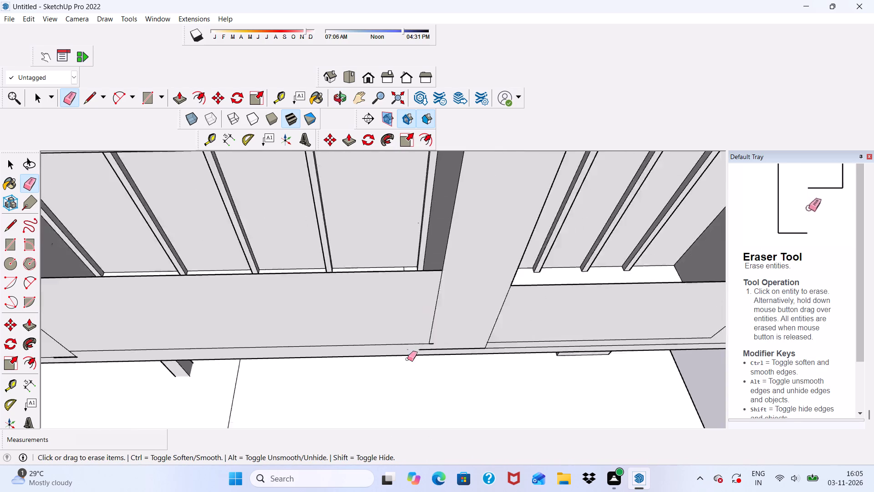
pyautogui.scroll(-1, 407, 359)
pyautogui.moveTo(388, 370); pyautogui.dragTo(437, 343, button='middle')
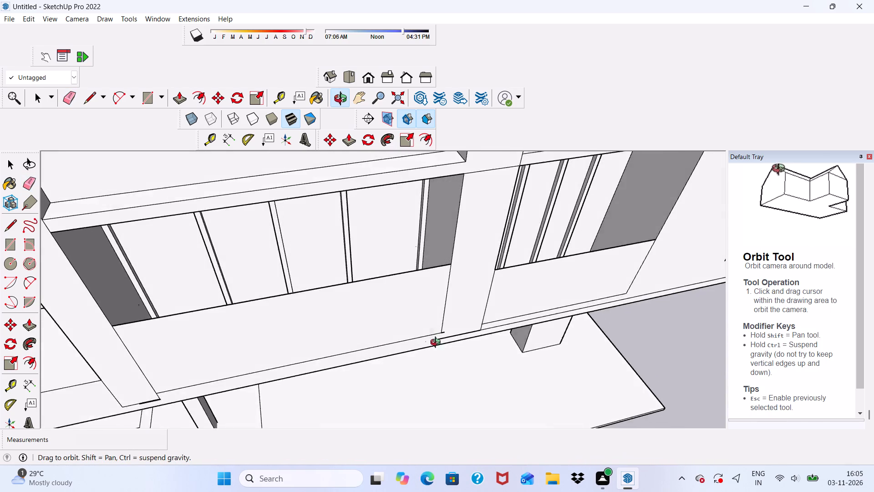
pyautogui.moveTo(437, 343); pyautogui.dragTo(445, 354, button='middle')
pyautogui.moveTo(458, 371); pyautogui.dragTo(403, 430, button='middle')
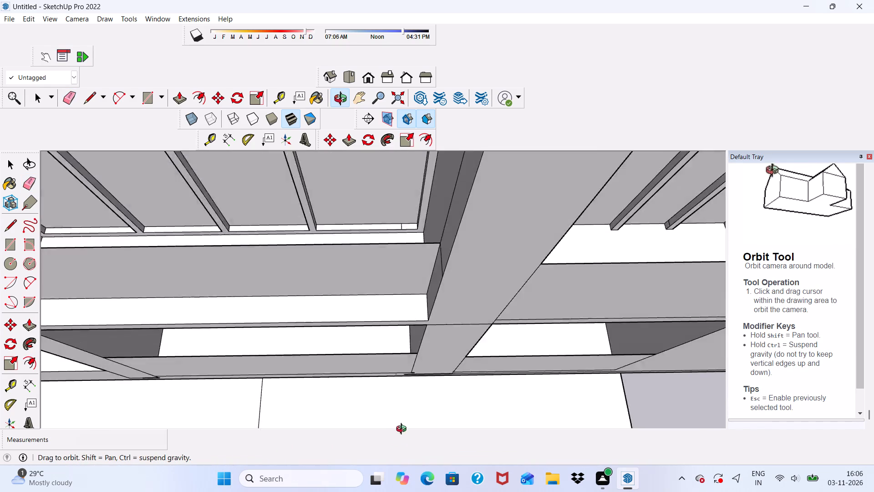
pyautogui.moveTo(403, 430); pyautogui.dragTo(258, 418, button='middle')
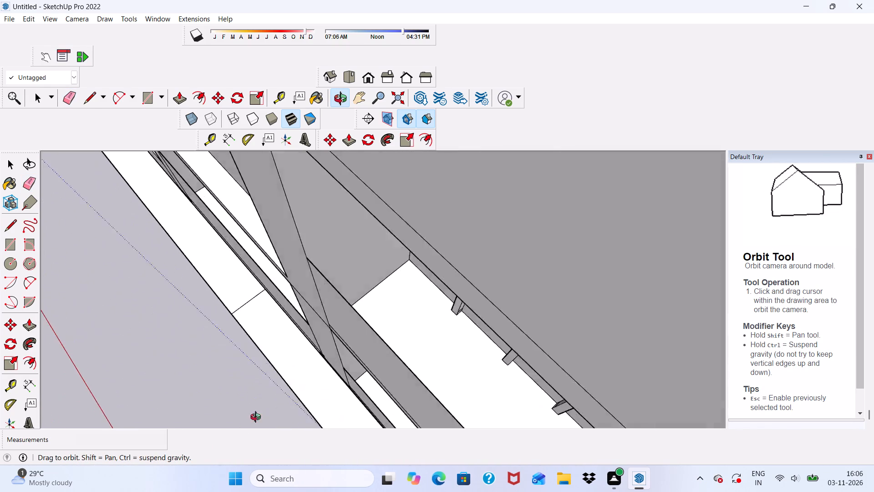
pyautogui.moveTo(258, 418); pyautogui.dragTo(499, 427, button='middle')
pyautogui.scroll(1, 480, 353)
pyautogui.scroll(-3, 439, 333)
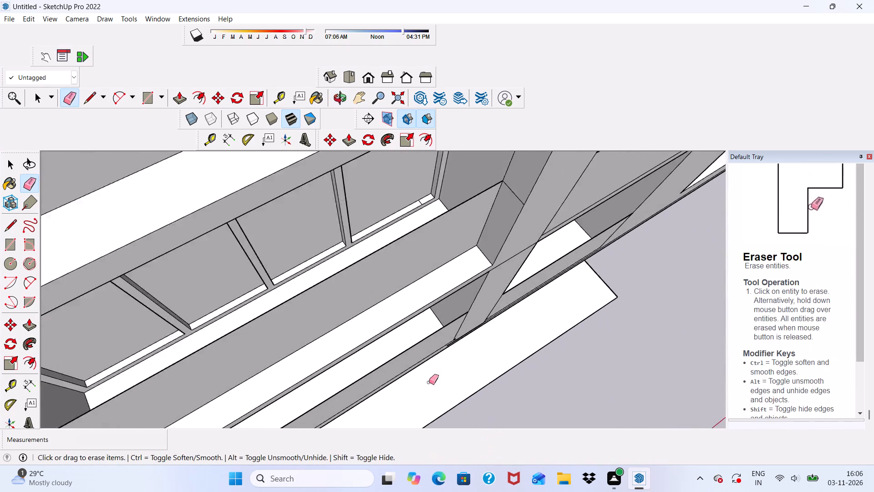
pyautogui.scroll(-2, 429, 382)
pyautogui.scroll(1, 427, 410)
pyautogui.moveTo(427, 409); pyautogui.dragTo(386, 321, button='middle')
pyautogui.scroll(-5, 383, 319)
pyautogui.moveTo(365, 377); pyautogui.dragTo(335, 405, button='middle')
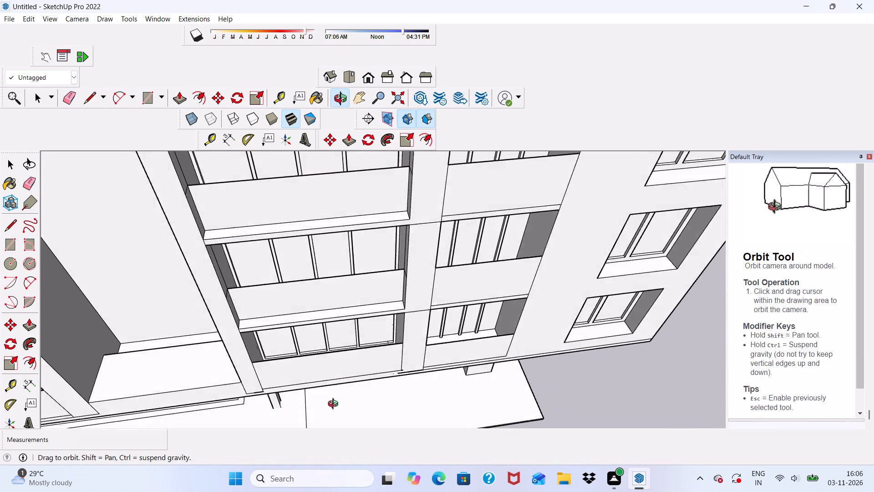
pyautogui.moveTo(335, 405); pyautogui.dragTo(334, 408, button='middle')
# Erase the top edges of the second and third balcony parapets from the top in the right wing's wide bay.
pyautogui.scroll(4, 310, 294)
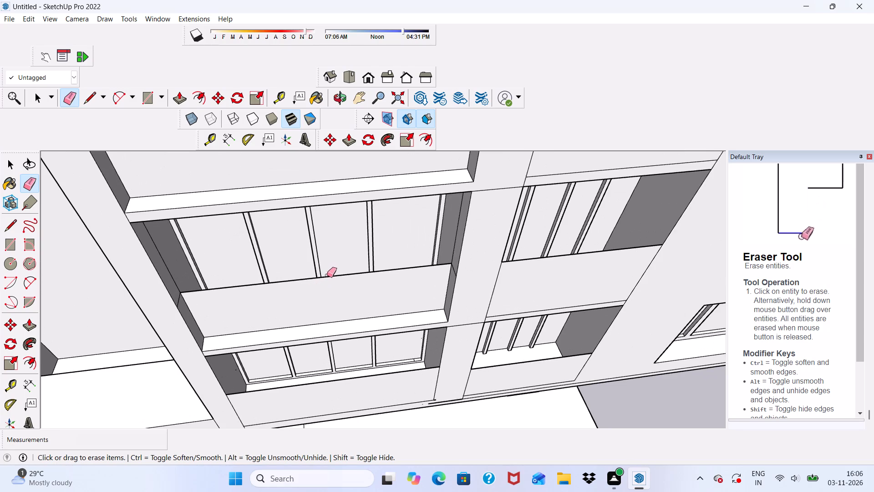
pyautogui.click(323, 277)
pyautogui.scroll(-5, 318, 290)
pyautogui.moveTo(346, 341); pyautogui.dragTo(334, 369, button='middle')
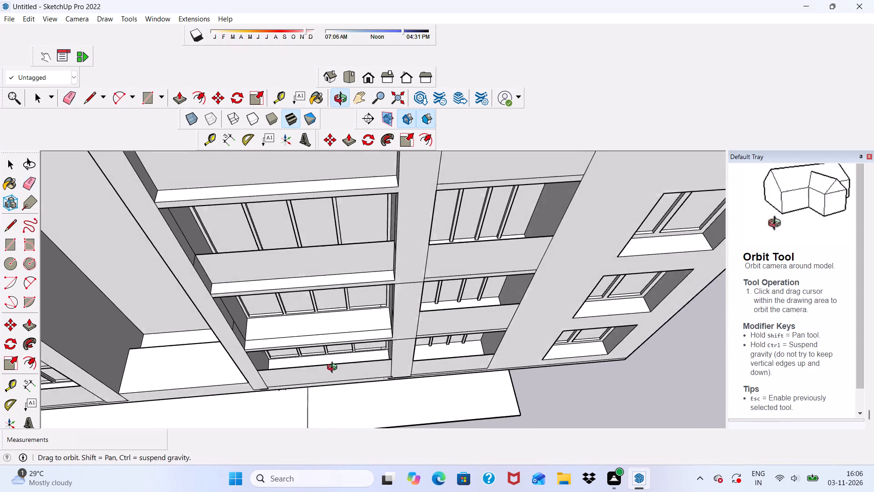
pyautogui.moveTo(334, 369); pyautogui.dragTo(332, 369, button='middle')
pyautogui.scroll(7, 319, 235)
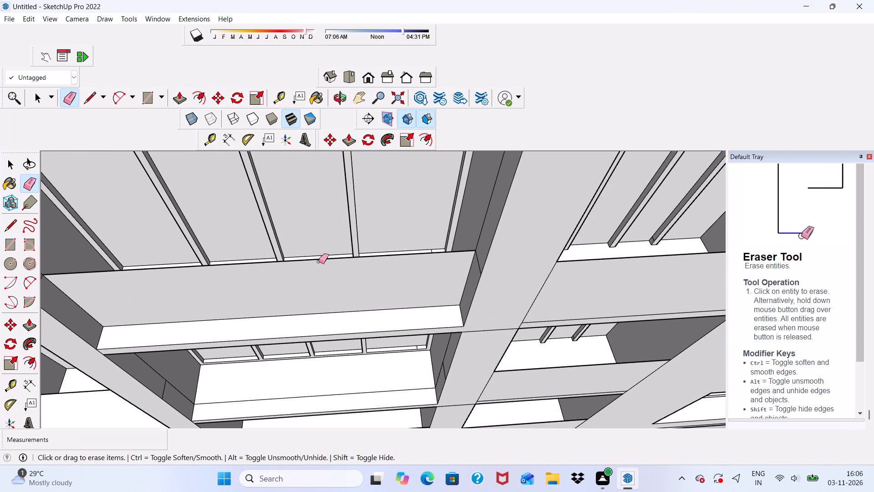
pyautogui.click(319, 261)
# Erase the top edge of the topmost balcony parapet in the right wing's wide bay.
pyautogui.scroll(-10, 326, 271)
pyautogui.scroll(-2, 296, 315)
pyautogui.moveTo(302, 322); pyautogui.dragTo(289, 253, button='middle')
pyautogui.moveTo(285, 272); pyautogui.dragTo(295, 296, button='middle')
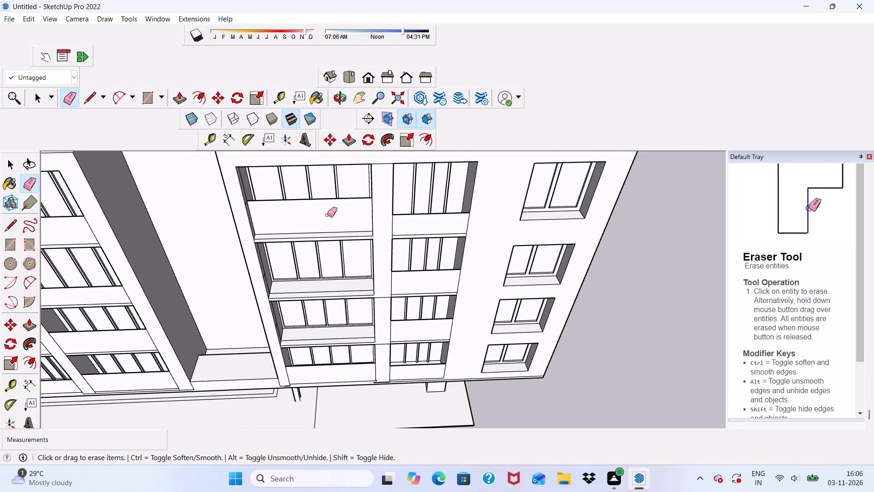
pyautogui.scroll(4, 325, 205)
pyautogui.scroll(-2, 346, 225)
pyautogui.scroll(5, 481, 324)
pyautogui.scroll(6, 419, 219)
pyautogui.scroll(-5, 399, 215)
pyautogui.scroll(-1, 344, 305)
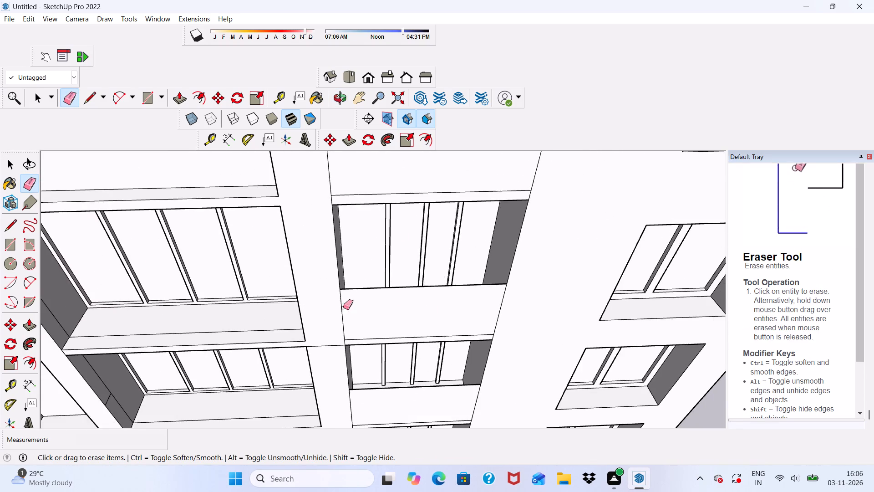
pyautogui.scroll(-7, 343, 307)
pyautogui.scroll(5, 247, 250)
pyautogui.click(257, 260)
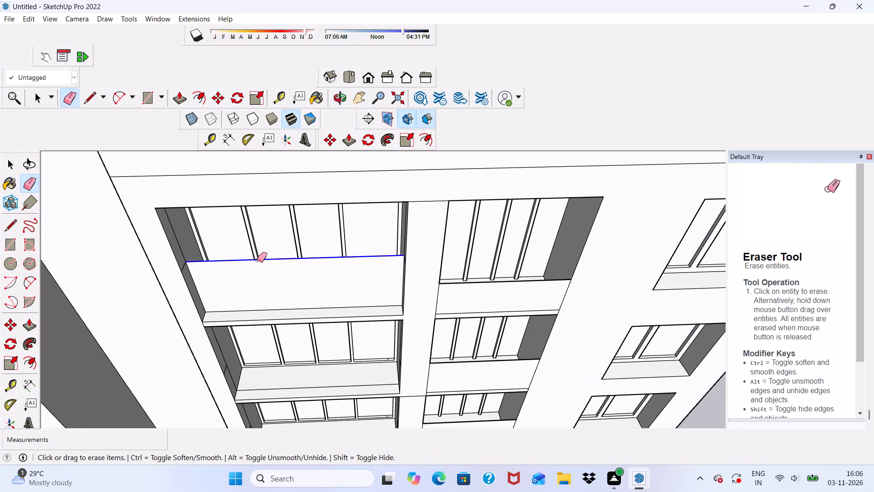
# Erase the leftover lower parapet edges along the floors of the three upper wide balconies on the right wing.
pyautogui.scroll(-7, 258, 264)
pyautogui.moveTo(310, 315); pyautogui.dragTo(322, 298, button='middle')
pyautogui.scroll(5, 322, 298)
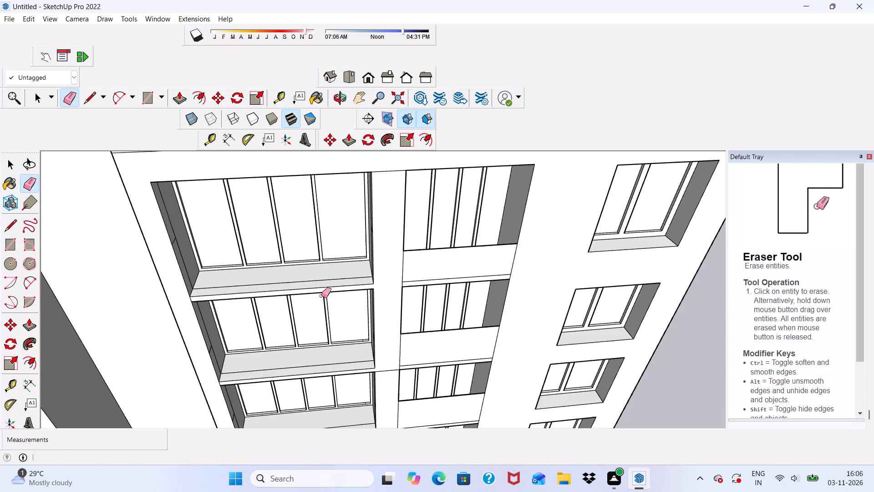
pyautogui.moveTo(308, 282); pyautogui.dragTo(312, 277)
pyautogui.scroll(3, 300, 351)
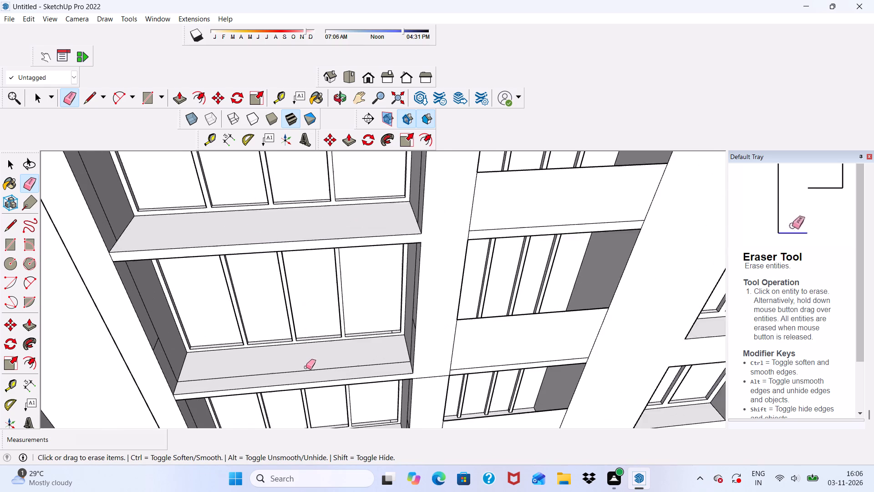
pyautogui.scroll(2, 306, 367)
pyautogui.moveTo(308, 372); pyautogui.dragTo(318, 359)
pyautogui.scroll(-8, 320, 343)
pyautogui.scroll(6, 381, 429)
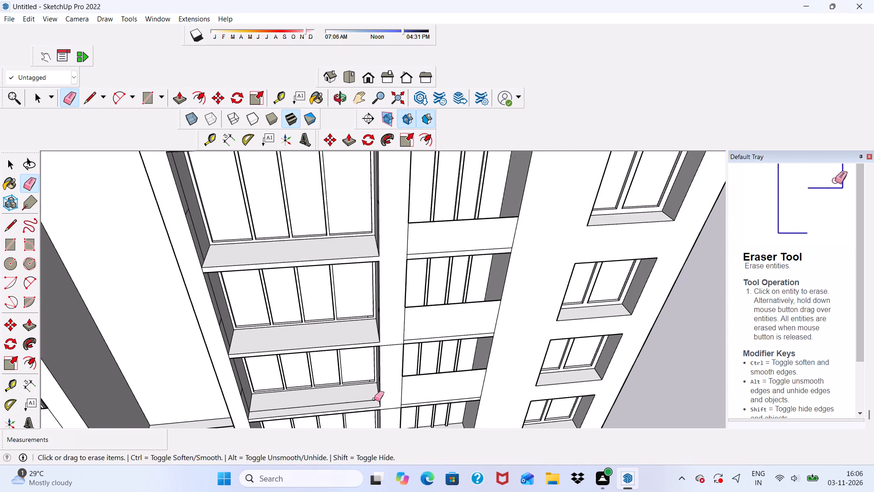
pyautogui.moveTo(371, 400); pyautogui.dragTo(371, 393)
# Draw a parapet rectangle across the third wide balcony opening from the top, from its bottom corner to the opposite side's parapet-height point.
pyautogui.scroll(-10, 374, 370)
pyautogui.scroll(1, 338, 416)
pyautogui.moveTo(338, 416); pyautogui.dragTo(325, 368, button='middle')
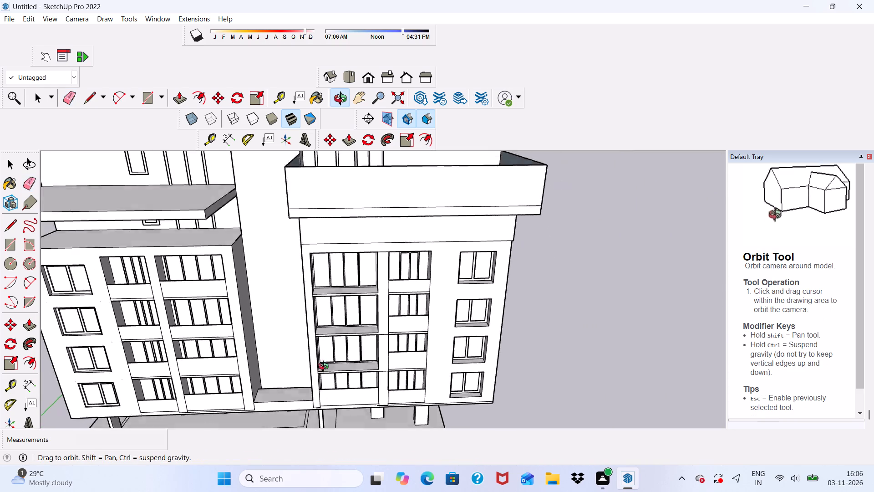
pyautogui.moveTo(325, 368); pyautogui.dragTo(286, 364, button='middle')
pyautogui.click(151, 97)
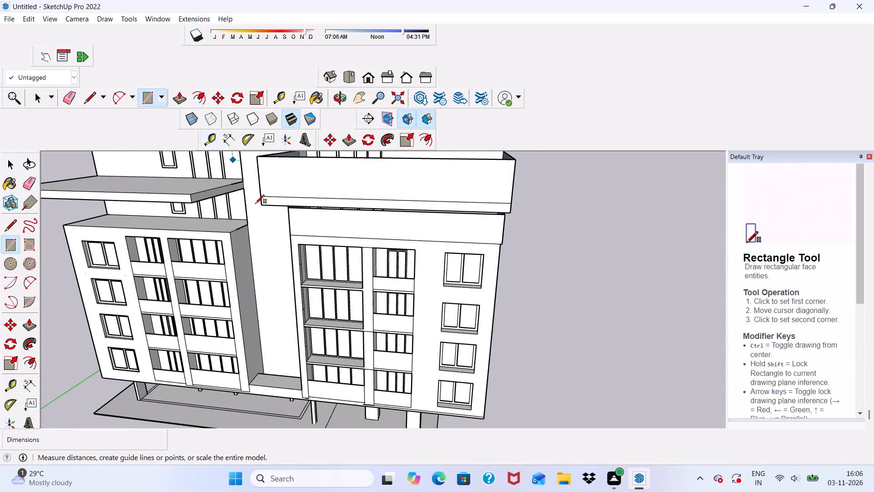
pyautogui.scroll(14, 301, 328)
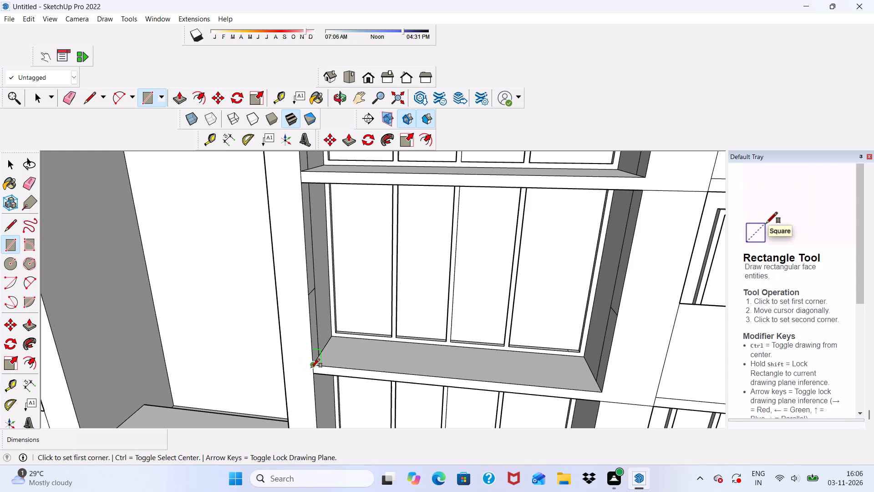
pyautogui.click(311, 368)
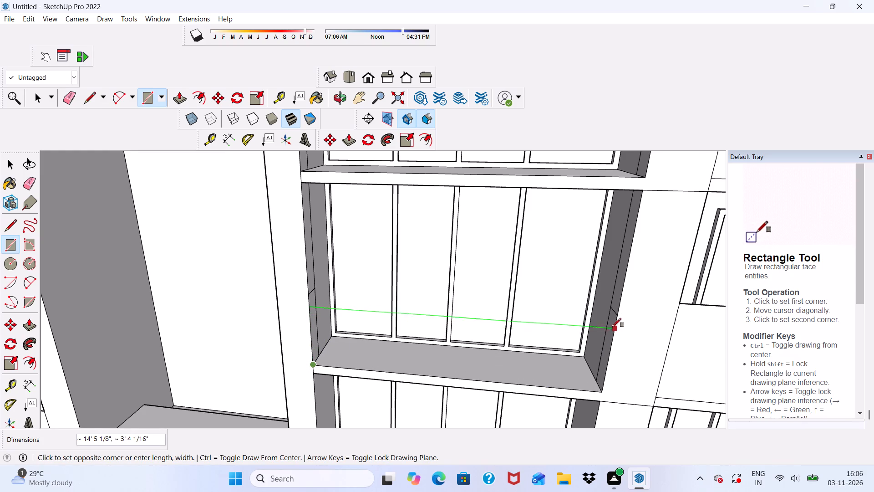
pyautogui.click(616, 314)
# Draw a matching parapet rectangle across the second wide balcony opening from the top, starting at its bottom corner.
pyautogui.scroll(-5, 615, 318)
pyautogui.scroll(4, 422, 241)
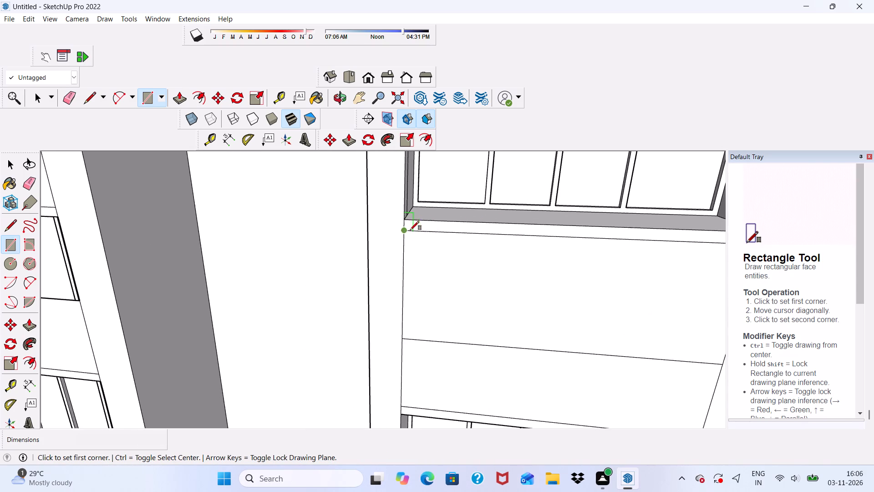
pyautogui.click(403, 221)
pyautogui.scroll(-5, 454, 247)
pyautogui.scroll(-5, 496, 264)
pyautogui.scroll(5, 606, 249)
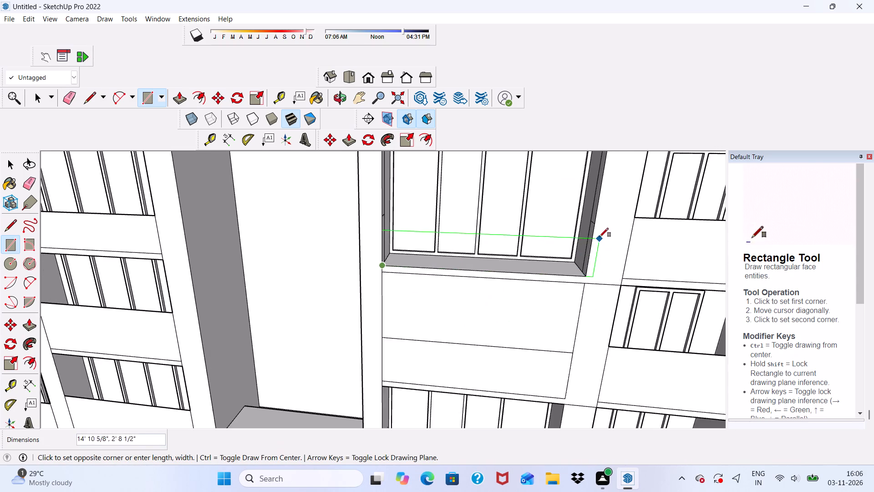
pyautogui.scroll(2, 600, 226)
pyautogui.click(598, 206)
# Draw a parapet rectangle of about 14' 5 1/8" by 4' 9" across the topmost wide balcony opening.
pyautogui.scroll(-4, 583, 239)
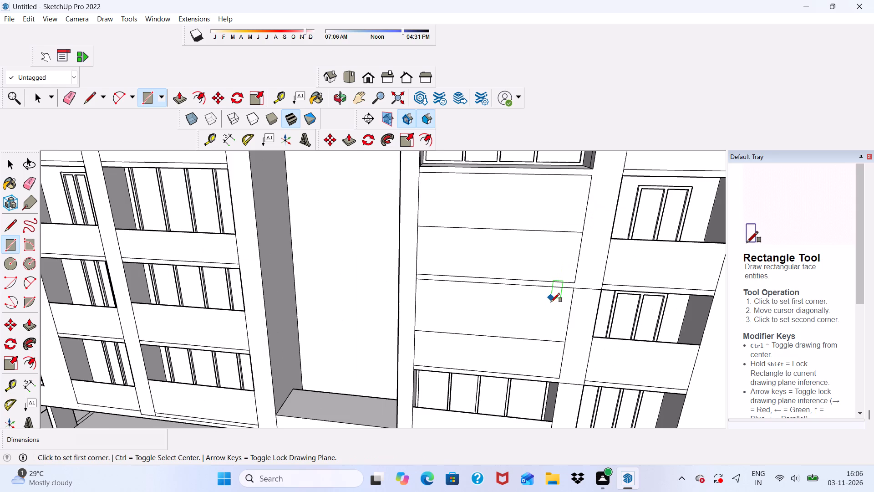
pyautogui.scroll(-6, 551, 302)
pyautogui.scroll(4, 482, 218)
pyautogui.scroll(-3, 479, 220)
pyautogui.scroll(6, 464, 247)
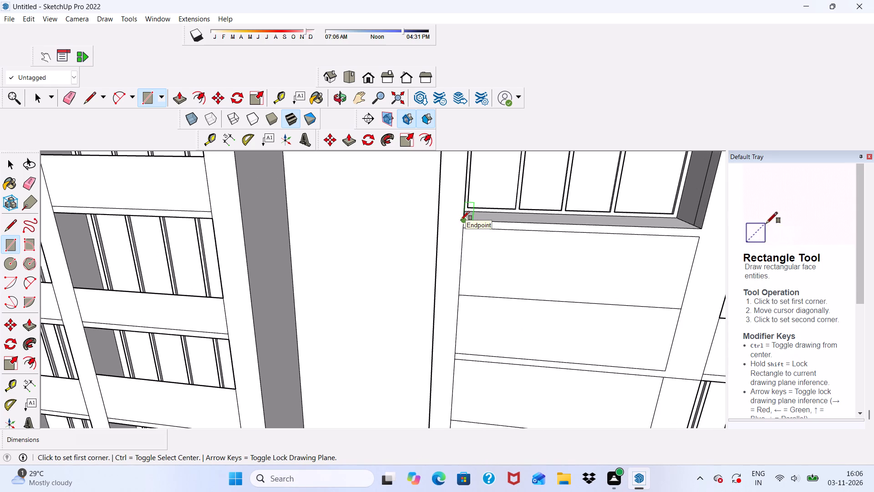
pyautogui.click(462, 222)
pyautogui.scroll(-5, 495, 246)
pyautogui.scroll(1, 659, 182)
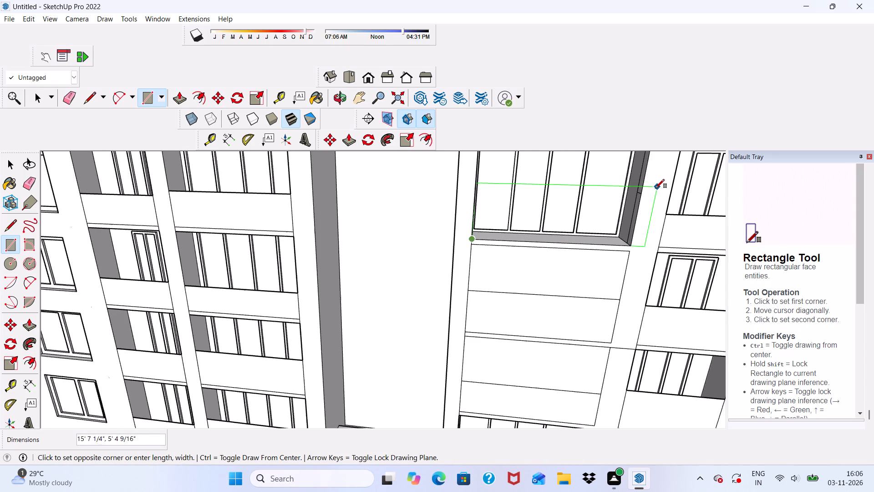
pyautogui.click(642, 189)
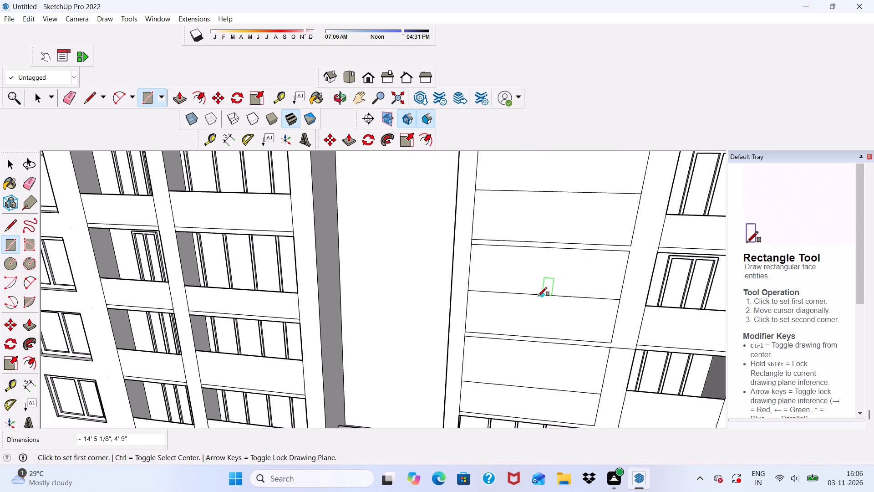
# Delete the faces covering the openings above the three new parapets on the right wing.
pyautogui.press('space')
pyautogui.click(548, 286)
pyautogui.press('Delete')
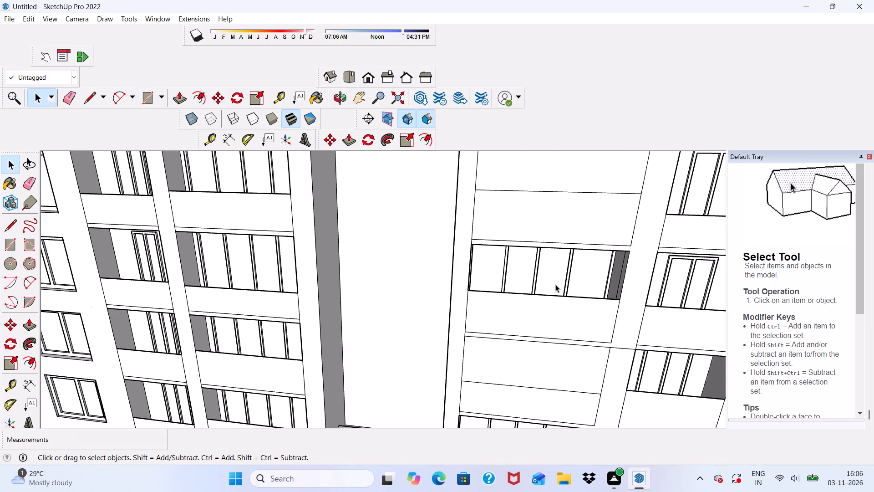
pyautogui.click(522, 370)
pyautogui.press('Delete')
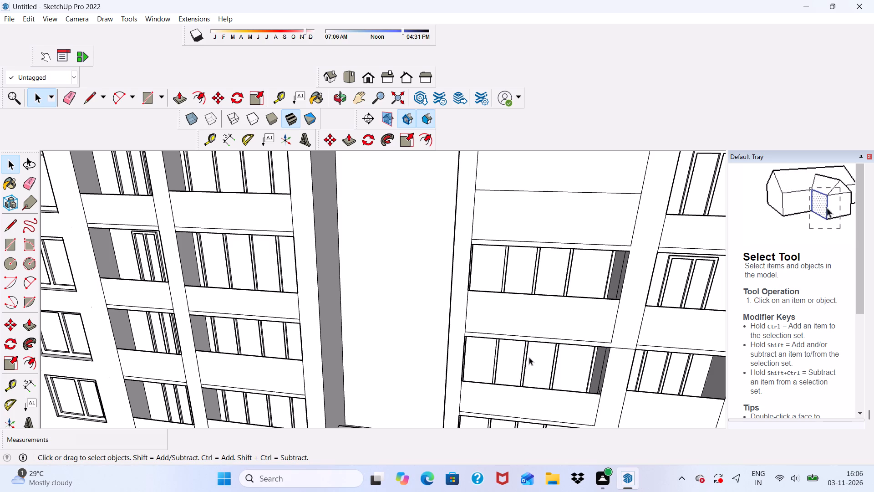
pyautogui.scroll(-10, 493, 364)
pyautogui.scroll(3, 518, 289)
pyautogui.click(516, 302)
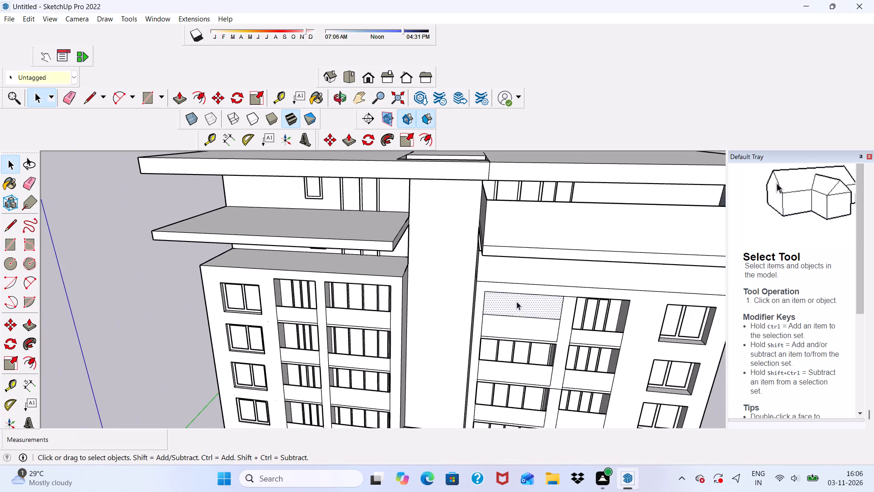
pyautogui.press('Delete')
# Review the whole building from above and from the front, including the roof and both wings' balconies.
pyautogui.scroll(-10, 597, 258)
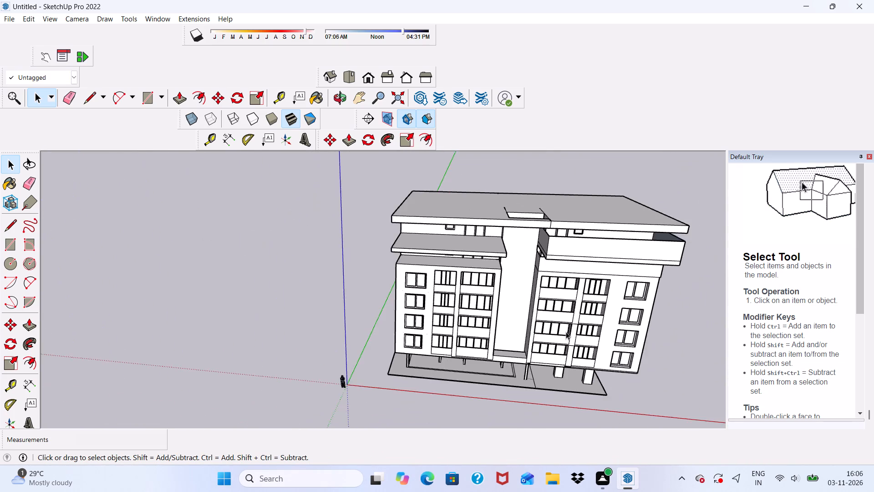
pyautogui.moveTo(565, 332); pyautogui.dragTo(618, 305, button='middle')
pyautogui.moveTo(558, 223); pyautogui.dragTo(530, 173, button='middle')
pyautogui.scroll(9, 530, 173)
pyautogui.scroll(-4, 479, 191)
pyautogui.moveTo(425, 257); pyautogui.dragTo(559, 376, button='middle')
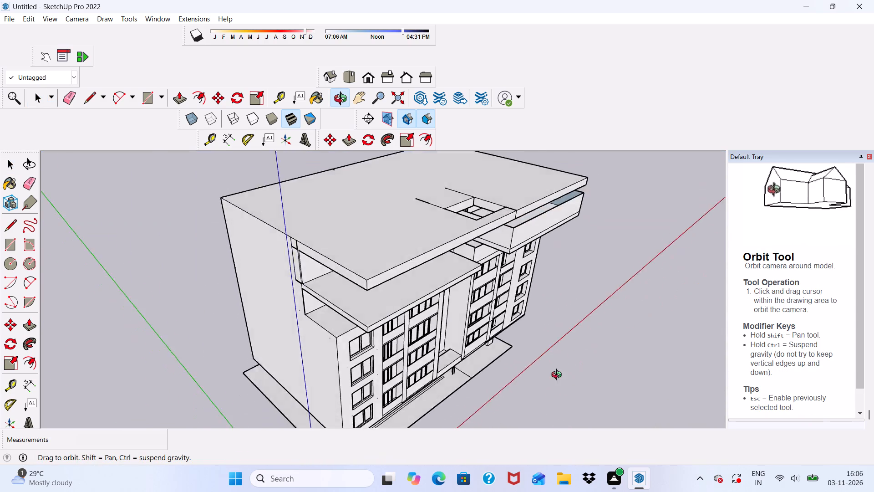
pyautogui.moveTo(559, 376); pyautogui.dragTo(451, 287, button='middle')
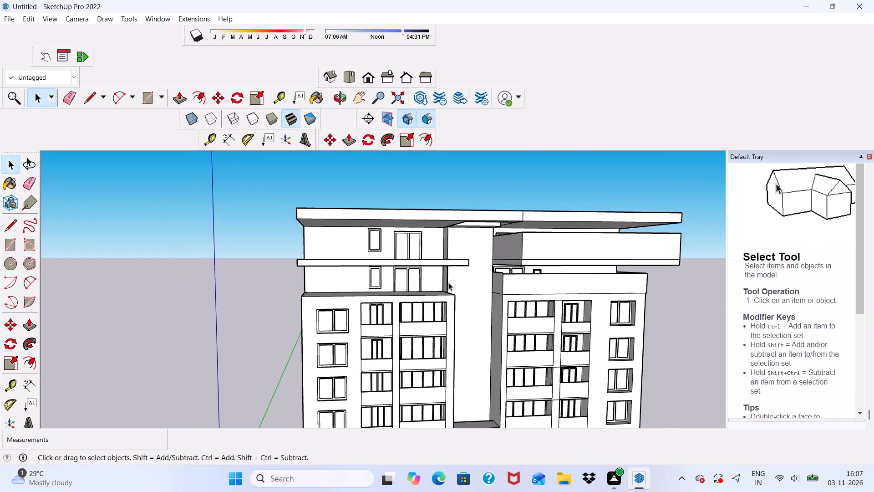
pyautogui.scroll(5, 458, 278)
pyautogui.scroll(-9, 476, 256)
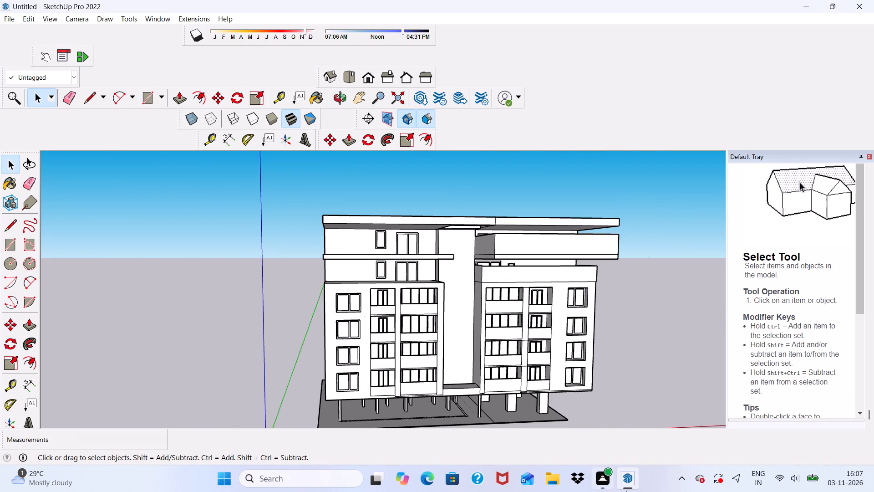
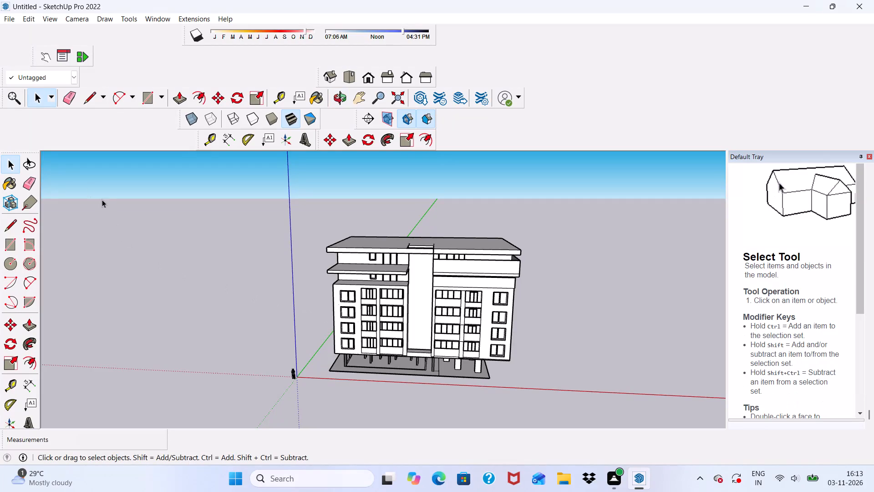
# Draw a vertical rectangle about 14' long along the left edge of the left wing's lower terrace, as a side parapet.
pyautogui.click(146, 97)
pyautogui.scroll(2, 381, 282)
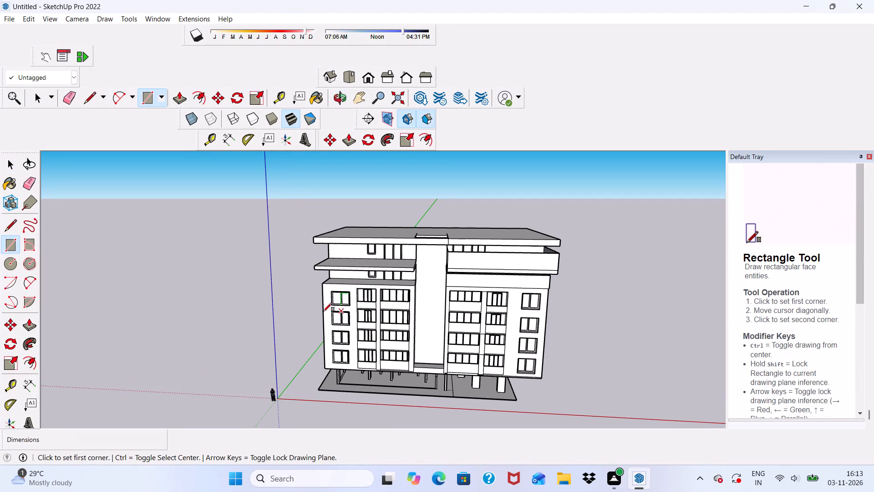
pyautogui.click(366, 74)
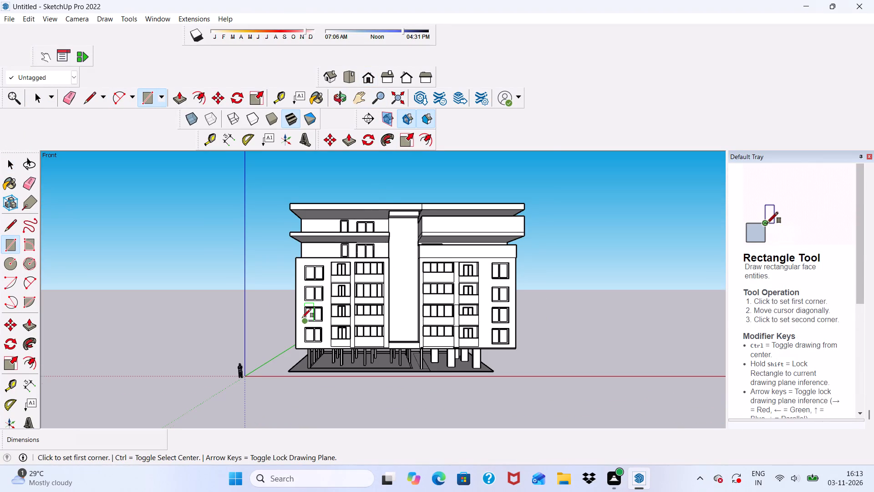
pyautogui.scroll(1, 299, 314)
pyautogui.click(295, 250)
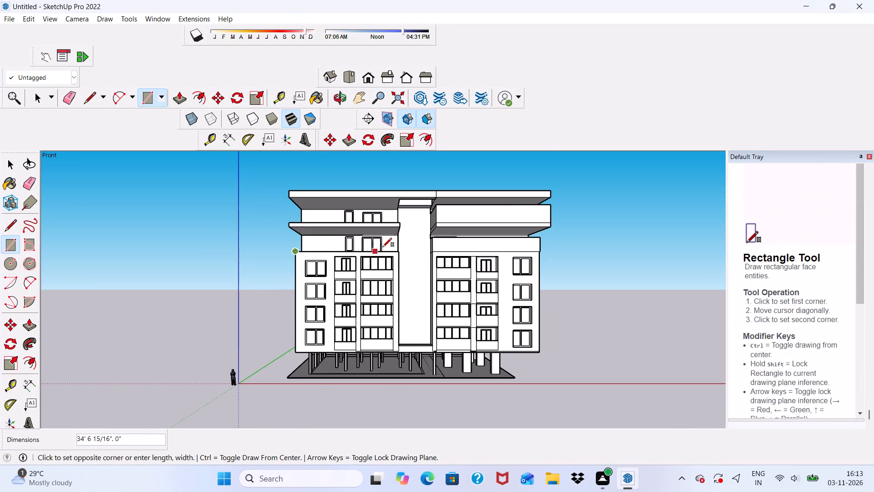
pyautogui.scroll(6, 399, 234)
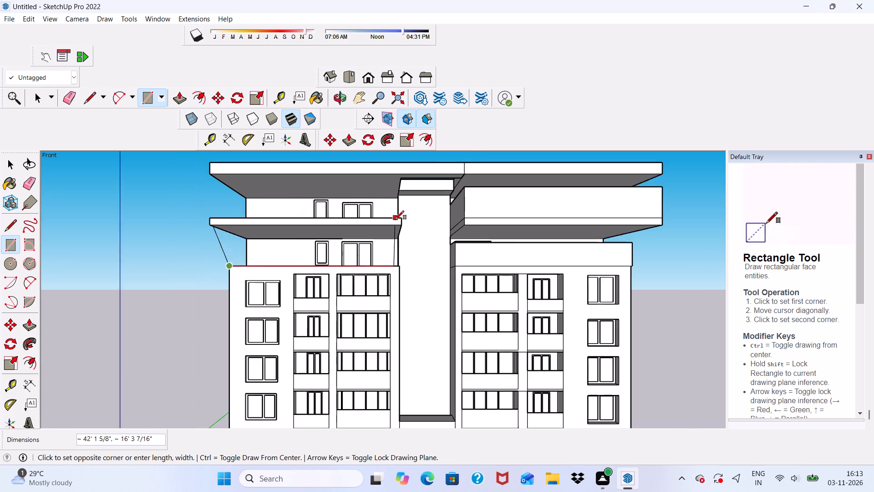
pyautogui.scroll(2, 395, 220)
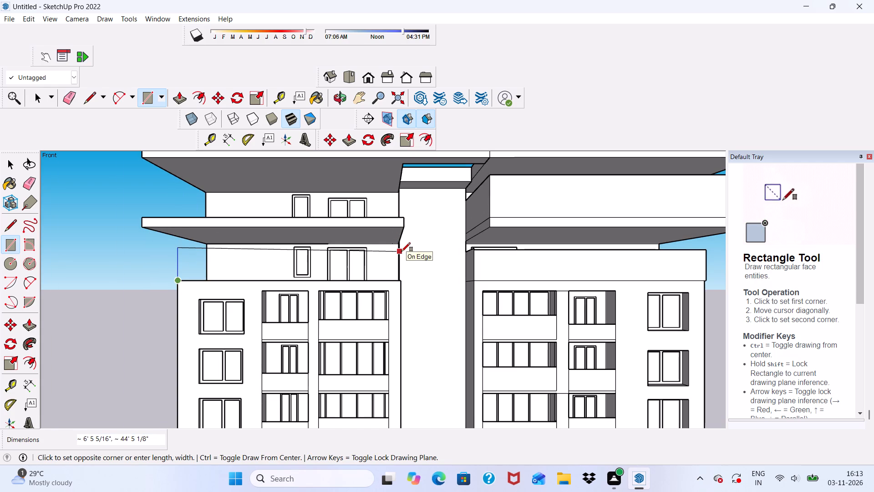
pyautogui.moveTo(401, 251); pyautogui.dragTo(563, 270, button='middle')
pyautogui.scroll(1, 448, 271)
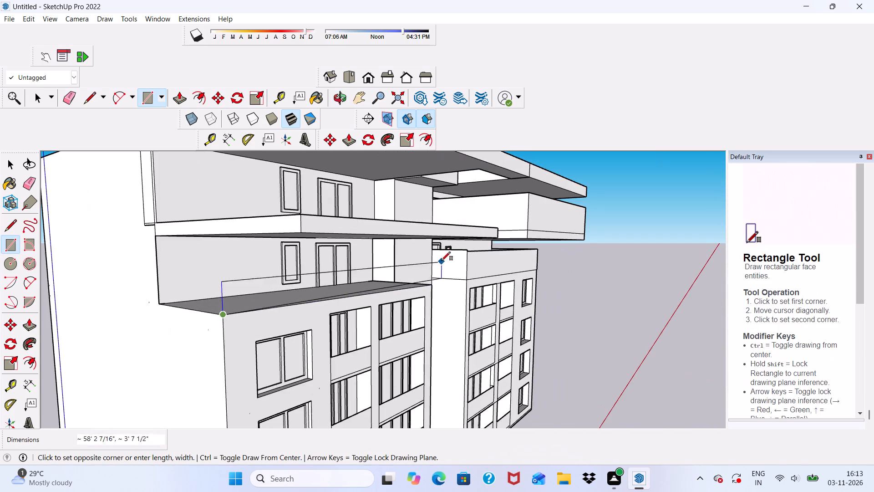
pyautogui.scroll(4, 443, 243)
pyautogui.scroll(-5, 434, 281)
pyautogui.moveTo(437, 282); pyautogui.dragTo(467, 286, button='middle')
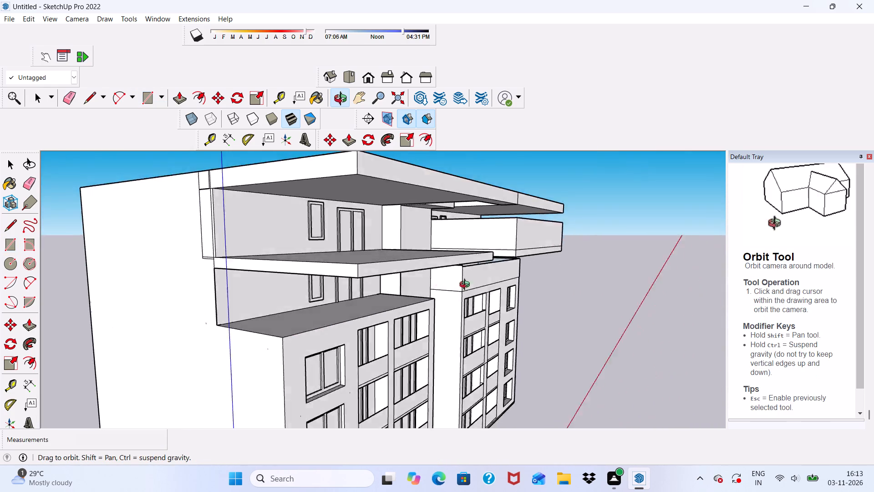
pyautogui.moveTo(467, 286); pyautogui.dragTo(555, 283, button='middle')
pyautogui.scroll(5, 555, 283)
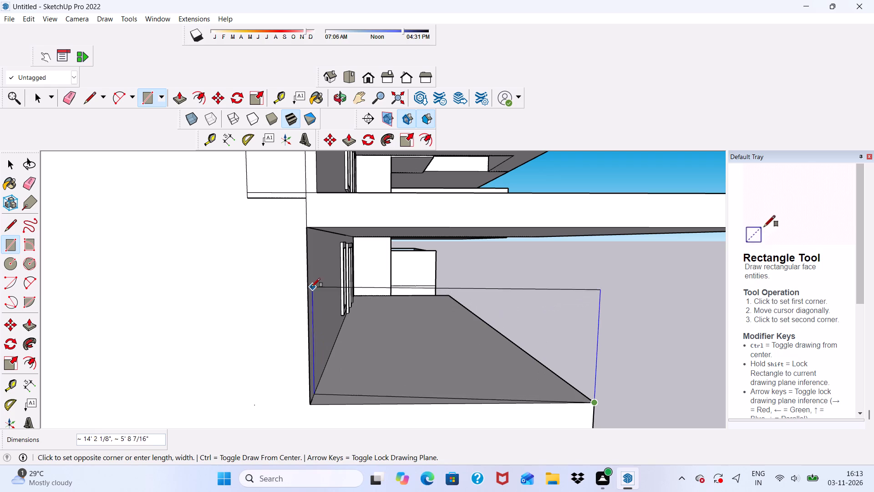
pyautogui.click(307, 269)
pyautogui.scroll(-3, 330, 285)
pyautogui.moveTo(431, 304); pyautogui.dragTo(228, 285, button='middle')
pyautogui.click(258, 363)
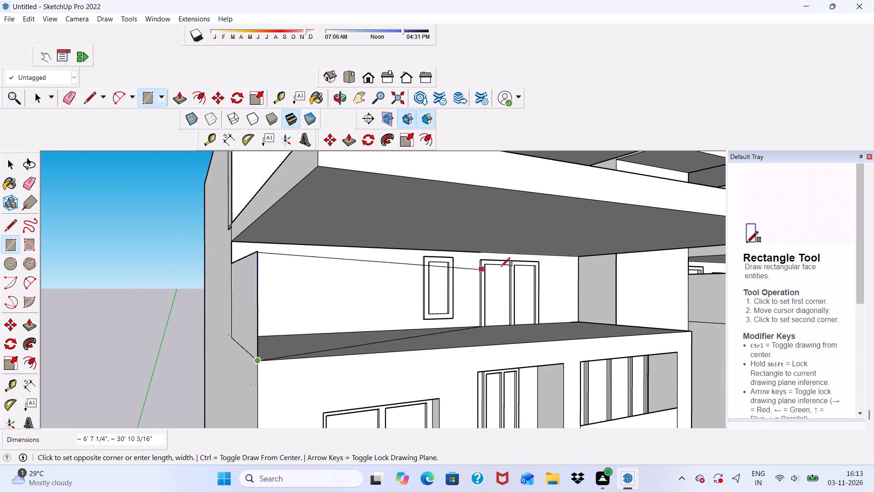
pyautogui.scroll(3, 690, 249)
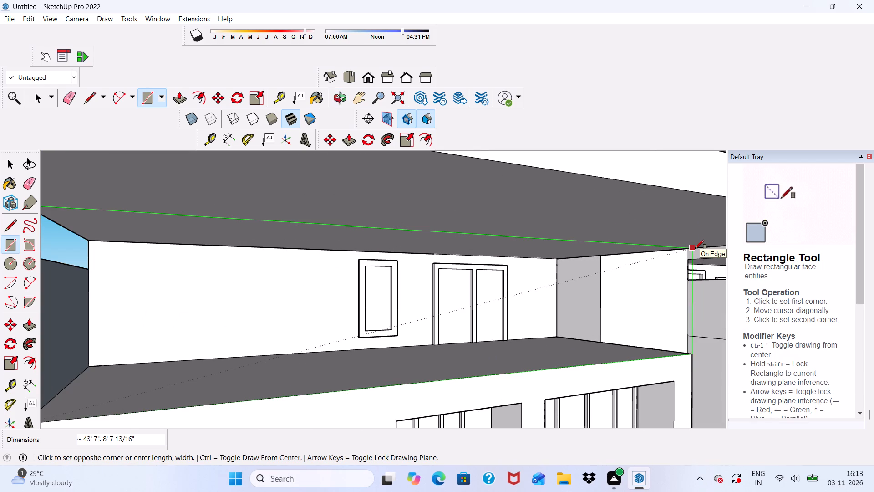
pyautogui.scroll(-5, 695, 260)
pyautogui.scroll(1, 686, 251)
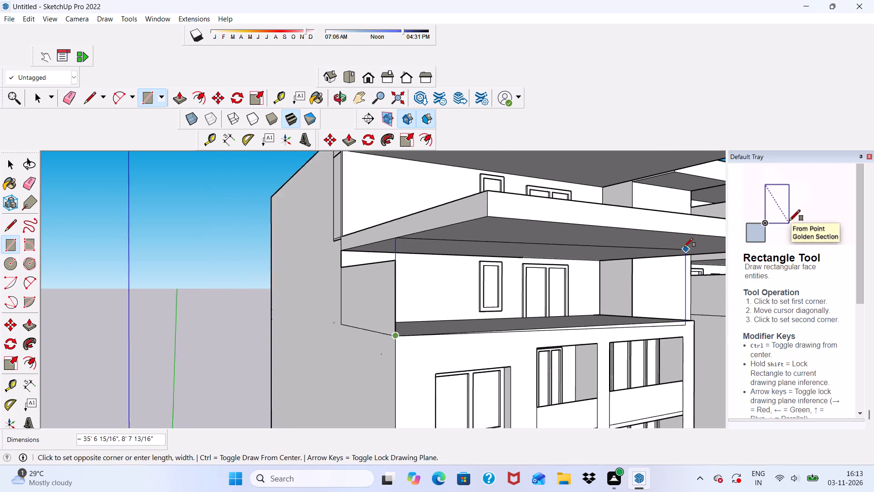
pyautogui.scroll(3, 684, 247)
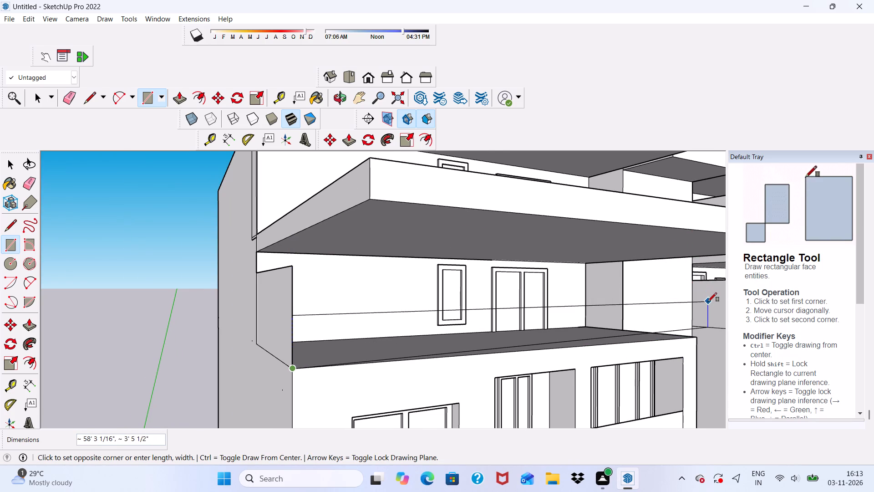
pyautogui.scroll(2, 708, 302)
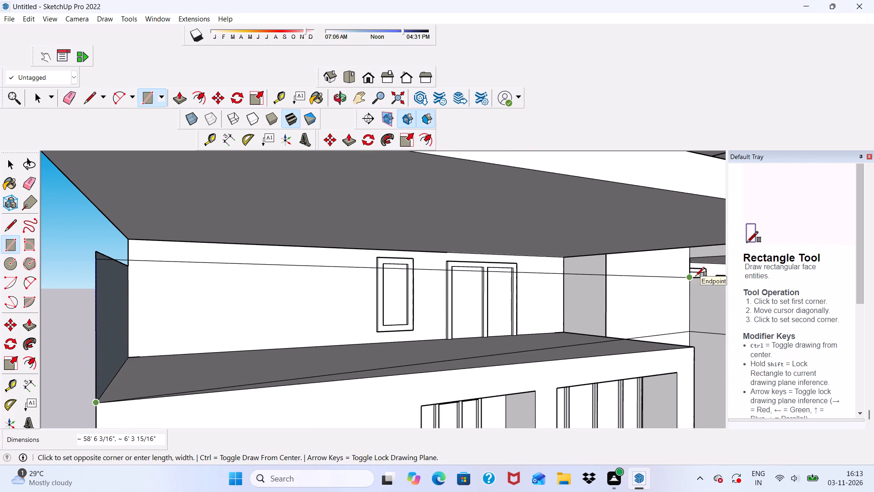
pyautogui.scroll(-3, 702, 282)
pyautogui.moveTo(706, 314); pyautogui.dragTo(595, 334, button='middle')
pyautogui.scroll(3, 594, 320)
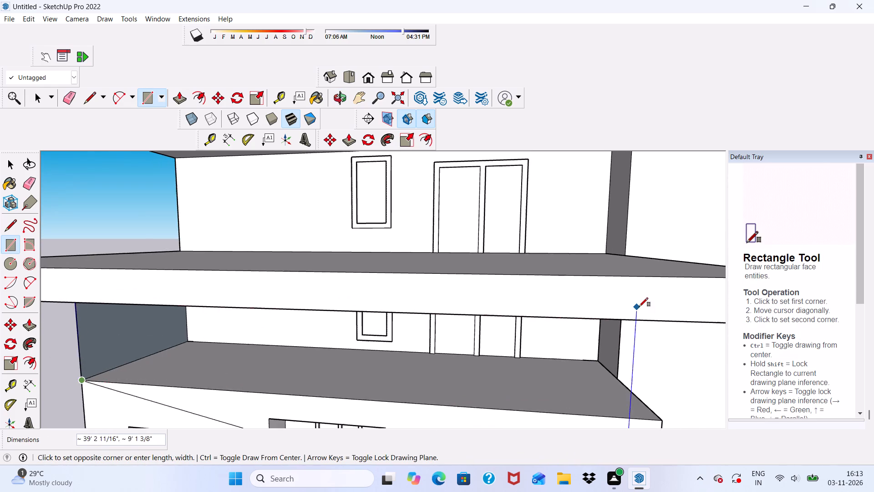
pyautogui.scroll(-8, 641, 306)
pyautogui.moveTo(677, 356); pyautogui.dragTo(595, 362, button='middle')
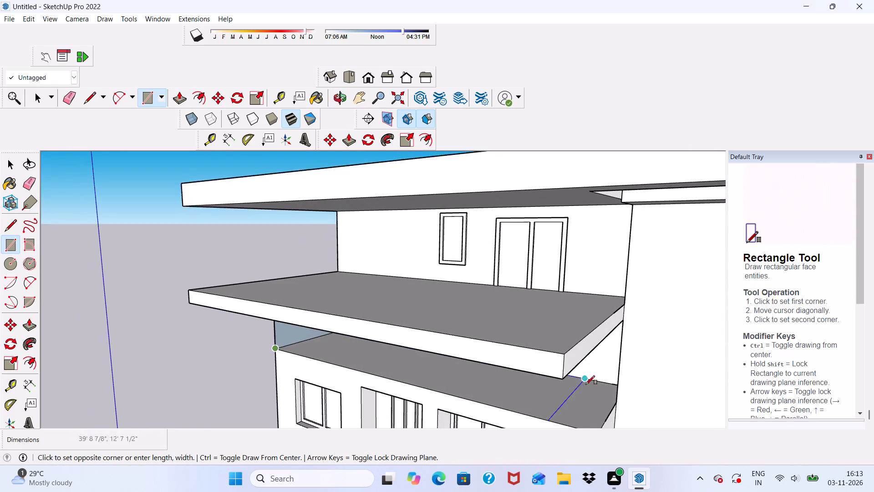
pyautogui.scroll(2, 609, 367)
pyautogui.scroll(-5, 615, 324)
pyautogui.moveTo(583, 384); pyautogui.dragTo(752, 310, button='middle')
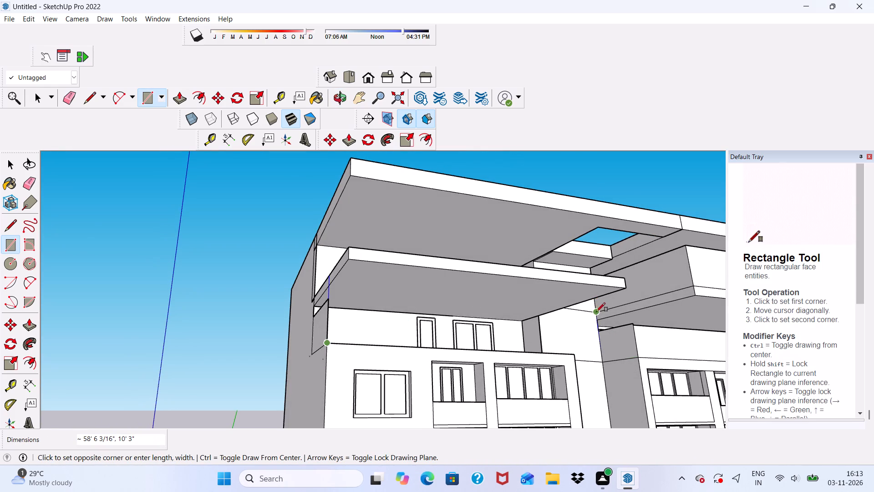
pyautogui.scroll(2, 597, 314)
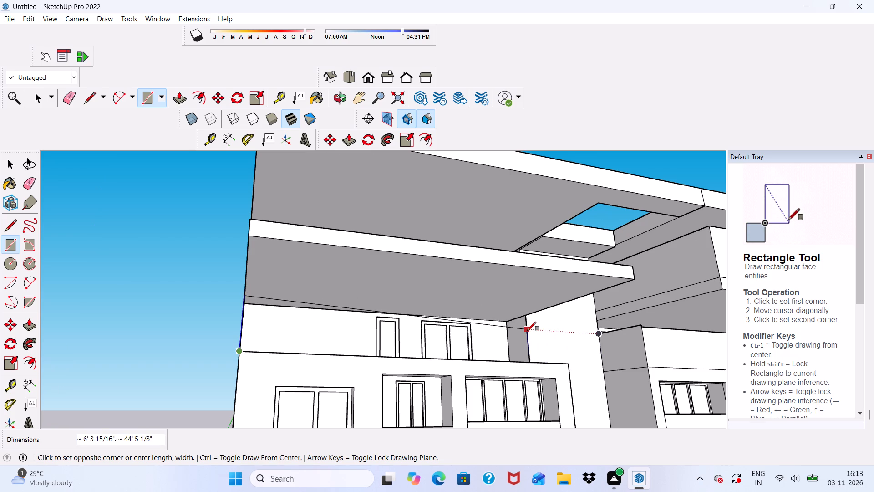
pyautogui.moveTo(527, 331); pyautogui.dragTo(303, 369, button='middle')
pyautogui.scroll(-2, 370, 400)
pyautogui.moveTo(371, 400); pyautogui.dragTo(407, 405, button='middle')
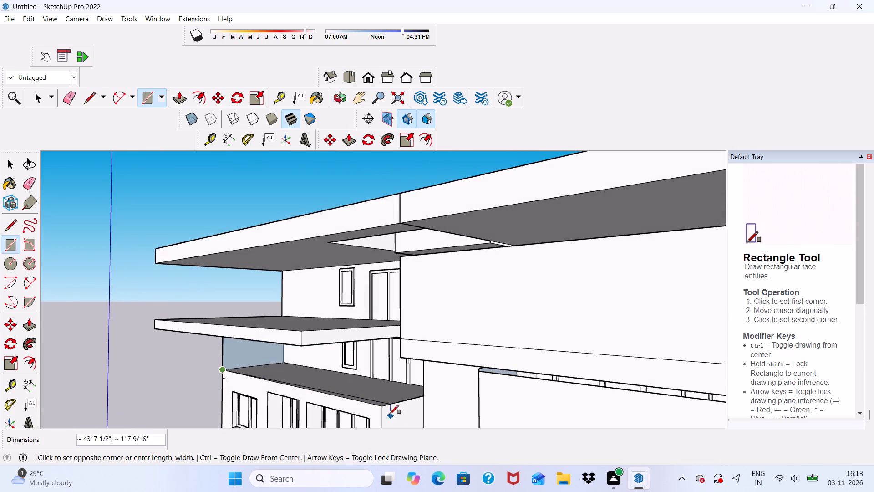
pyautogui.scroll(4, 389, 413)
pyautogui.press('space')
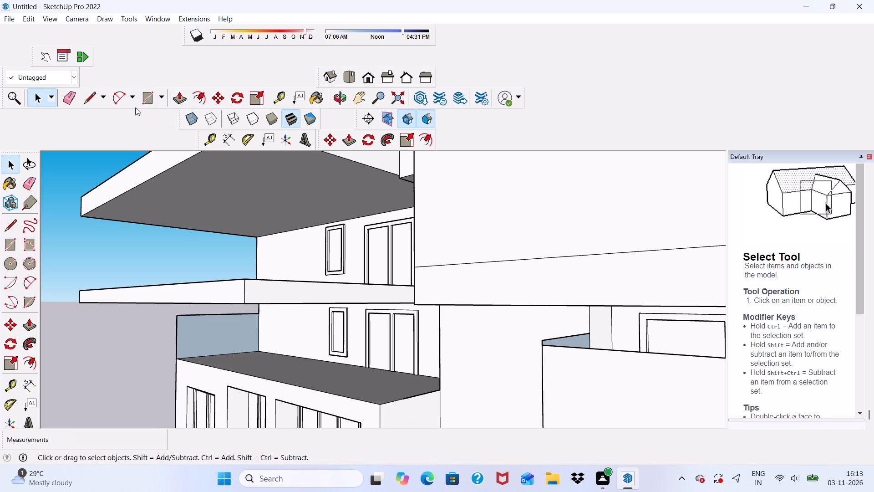
# Draw a vertical rectangle about 14' long and 7' high along the right edge of the left wing's lower terrace.
pyautogui.click(159, 95)
pyautogui.click(151, 97)
pyautogui.scroll(1, 416, 416)
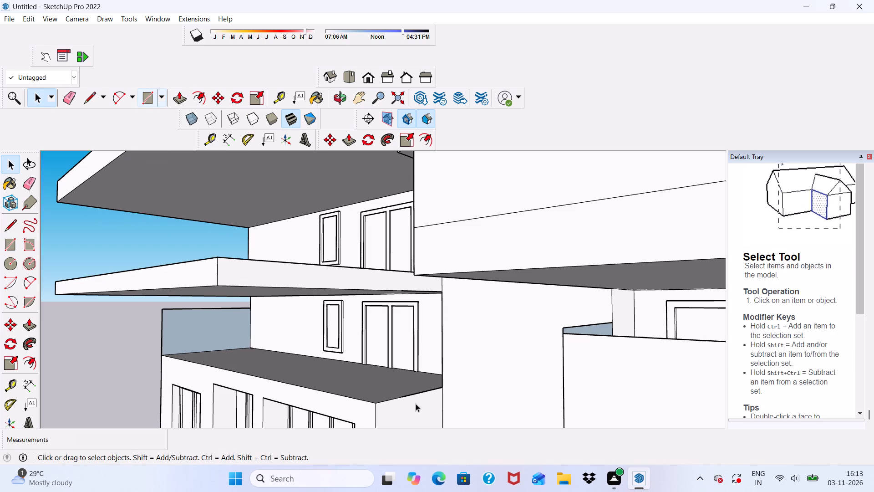
pyautogui.click(151, 89)
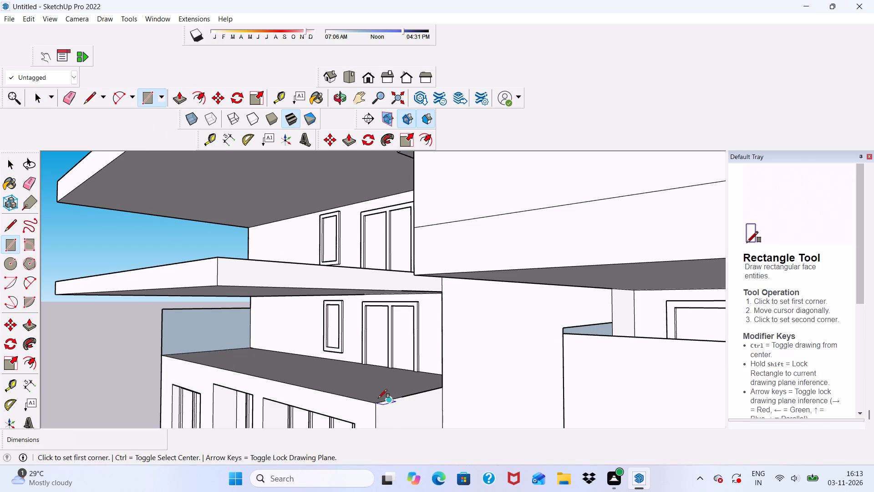
pyautogui.click(378, 407)
pyautogui.scroll(-1, 400, 322)
pyautogui.moveTo(419, 316); pyautogui.dragTo(484, 313, button='middle')
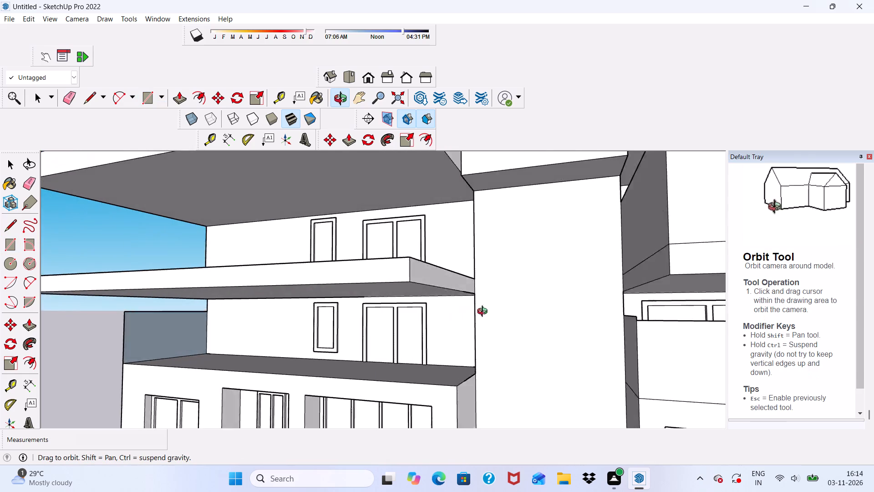
pyautogui.moveTo(484, 313); pyautogui.dragTo(554, 321, button='middle')
pyautogui.scroll(5, 416, 343)
pyautogui.scroll(1, 528, 290)
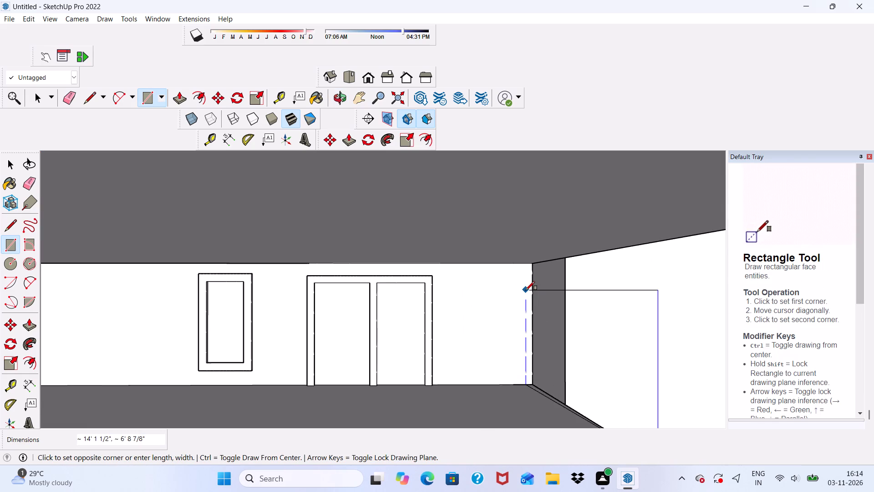
pyautogui.click(533, 287)
# Draw the lower terrace's front parapet face, about 43' 7" by 7', between its two side parapets.
pyautogui.scroll(-6, 524, 293)
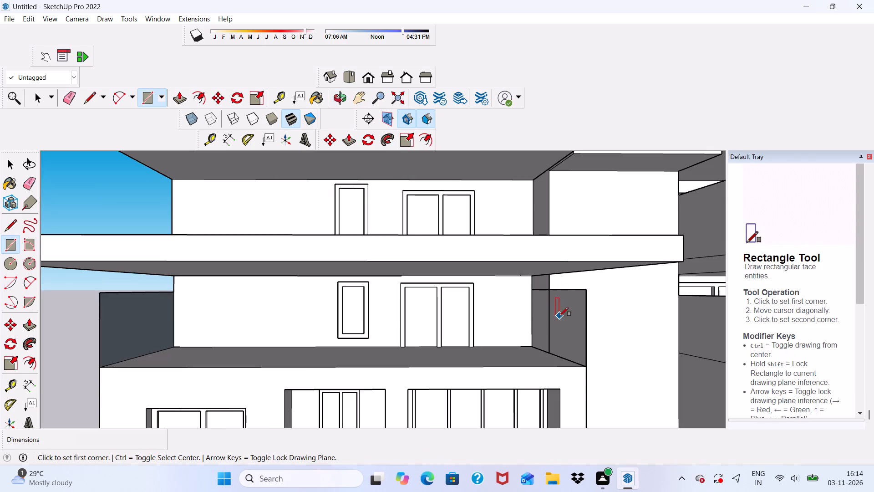
pyautogui.moveTo(560, 317); pyautogui.dragTo(589, 300, button='middle')
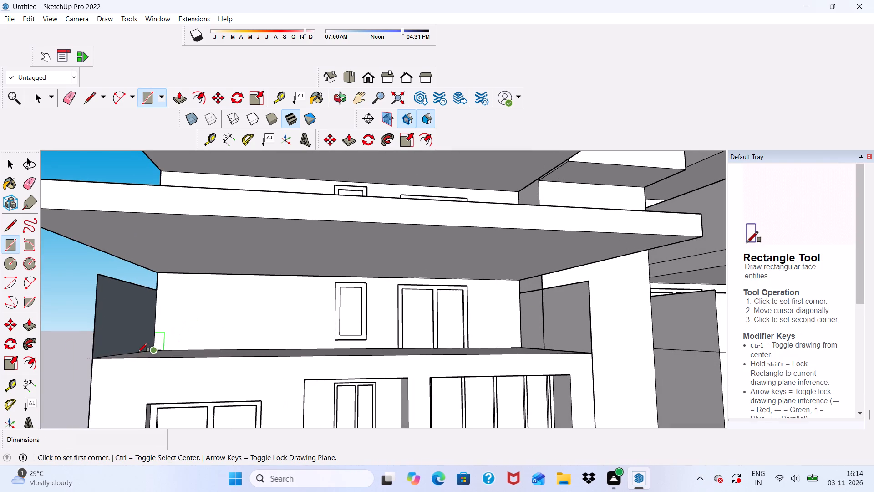
pyautogui.click(92, 359)
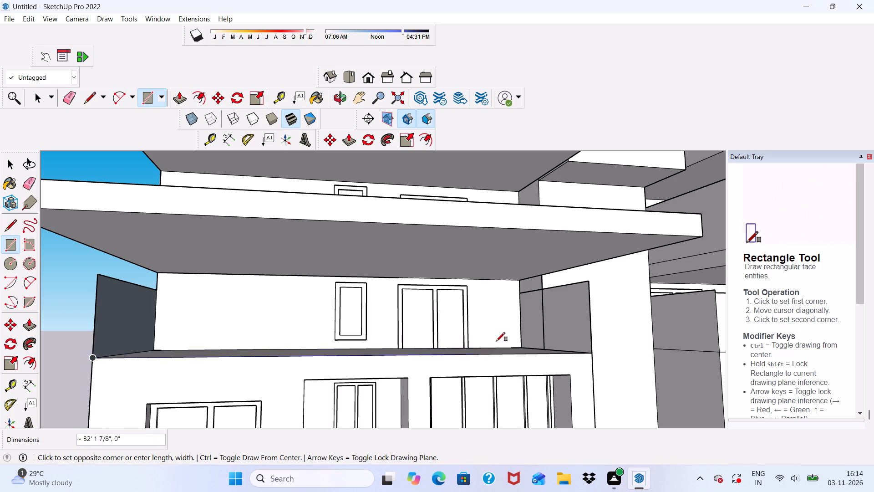
pyautogui.click(588, 281)
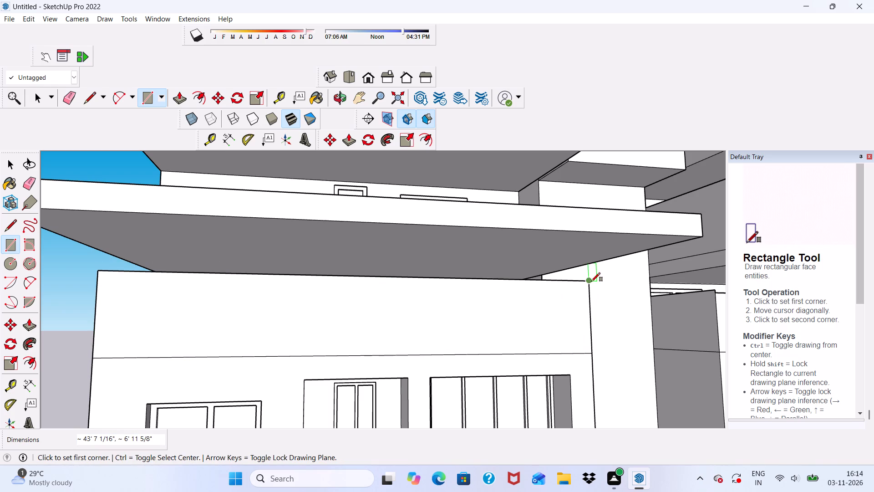
# Draw a vertical rectangle about 26' long along the right edge of the upper projecting terrace slab, back to the building wall.
pyautogui.scroll(-5, 591, 282)
pyautogui.moveTo(592, 336); pyautogui.dragTo(427, 383, button='middle')
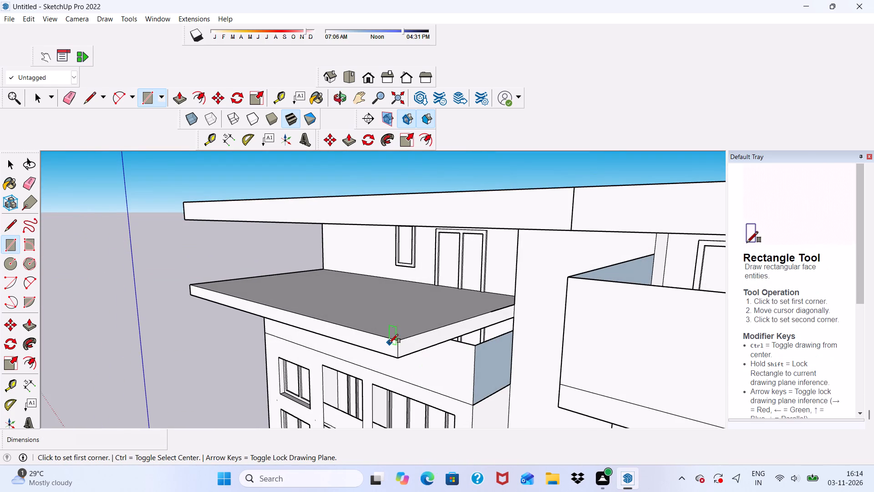
pyautogui.click(399, 339)
pyautogui.scroll(2, 517, 261)
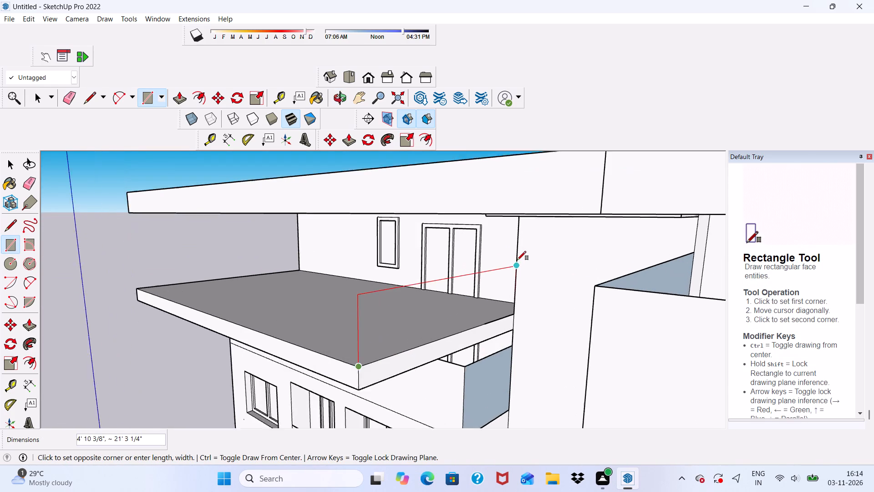
pyautogui.scroll(6, 517, 260)
pyautogui.moveTo(506, 259); pyautogui.dragTo(559, 262, button='middle')
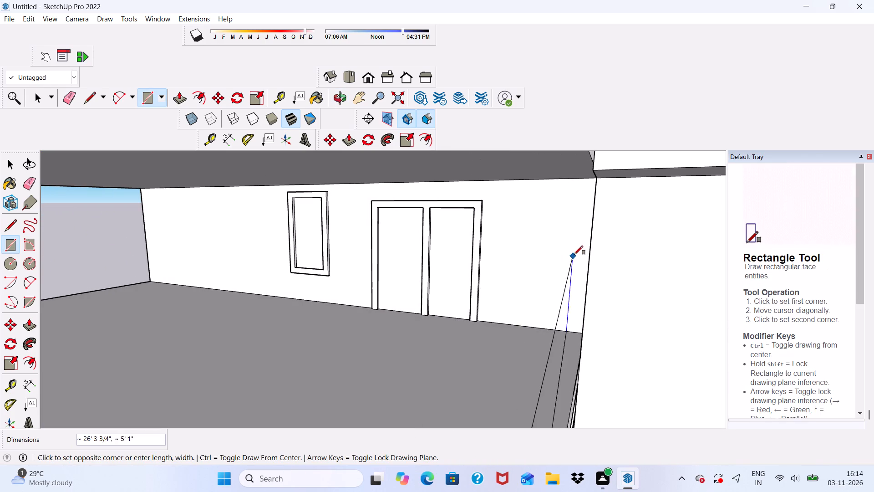
pyautogui.scroll(8, 579, 248)
pyautogui.click(600, 238)
# Draw a vertical rectangle about 26' 2" long and 7' 2" high along the left edge of the upper terrace slab.
pyautogui.scroll(-1, 568, 257)
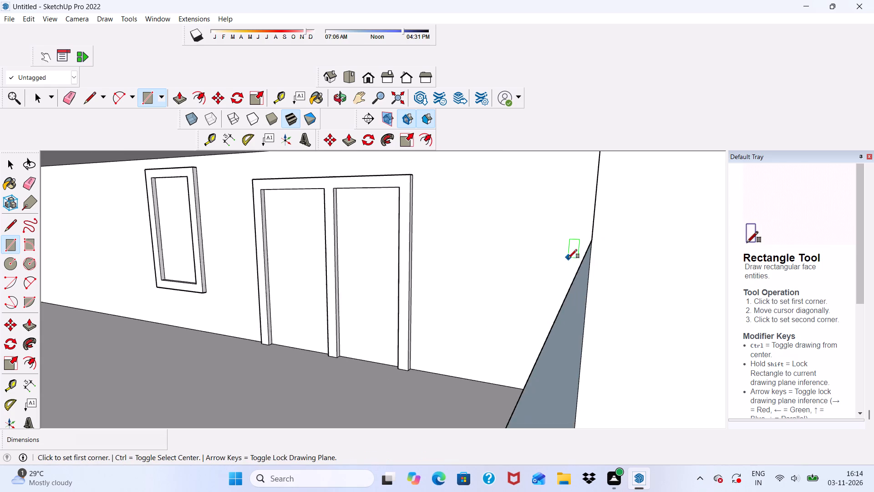
pyautogui.moveTo(573, 260); pyautogui.dragTo(663, 260, button='middle')
pyautogui.scroll(-15, 555, 244)
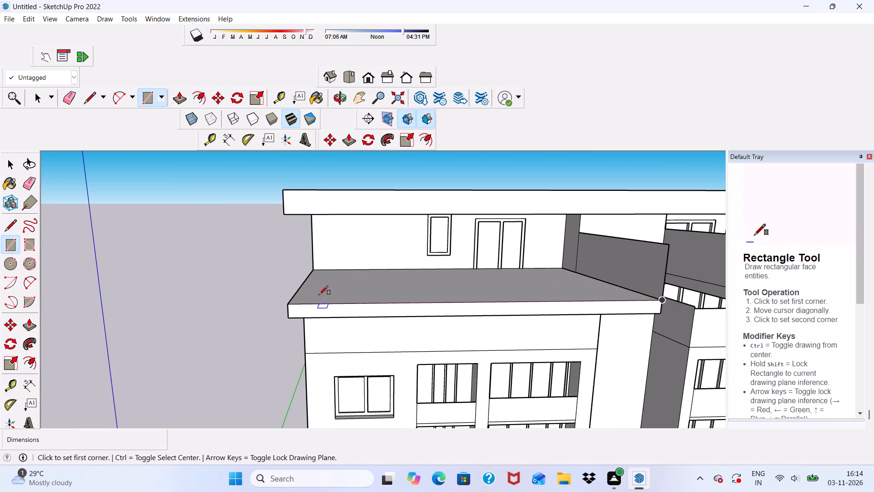
pyautogui.moveTo(321, 297); pyautogui.dragTo(605, 302, button='middle')
pyautogui.scroll(6, 371, 303)
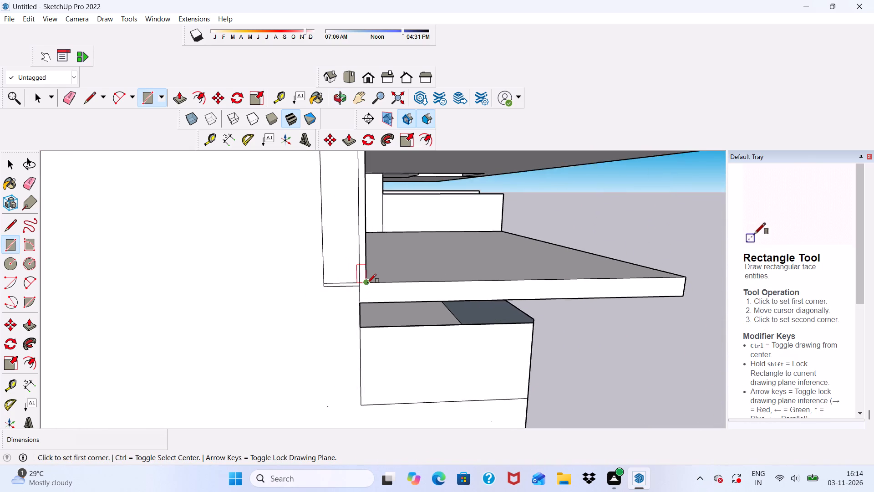
pyautogui.scroll(1, 367, 283)
pyautogui.click(367, 283)
pyautogui.scroll(-8, 681, 226)
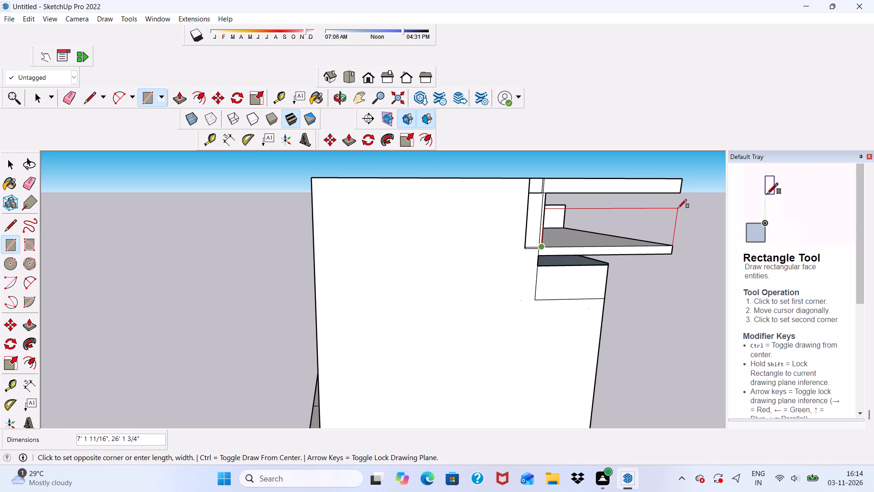
pyautogui.click(678, 208)
pyautogui.scroll(-1, 675, 213)
pyautogui.moveTo(674, 214); pyautogui.dragTo(463, 236, button='middle')
pyautogui.scroll(3, 236, 307)
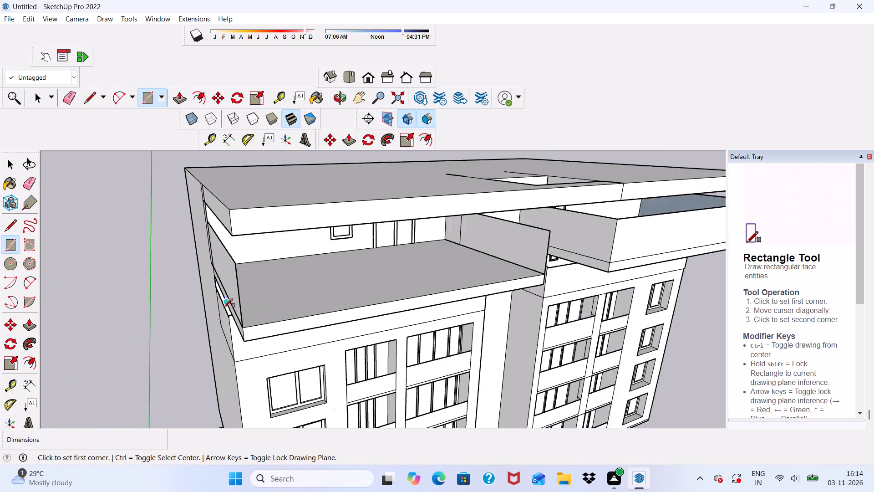
# Draw the upper terrace's front parapet face, about 43' 7" by 6' 6", between its two side parapets.
pyautogui.scroll(2, 224, 307)
pyautogui.scroll(4, 252, 337)
pyautogui.click(246, 333)
pyautogui.scroll(-3, 296, 293)
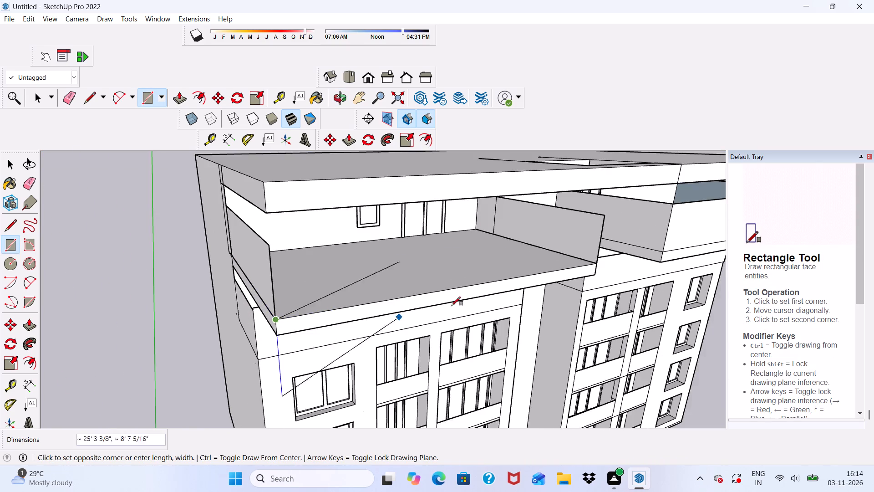
pyautogui.scroll(-6, 452, 306)
pyautogui.scroll(2, 554, 239)
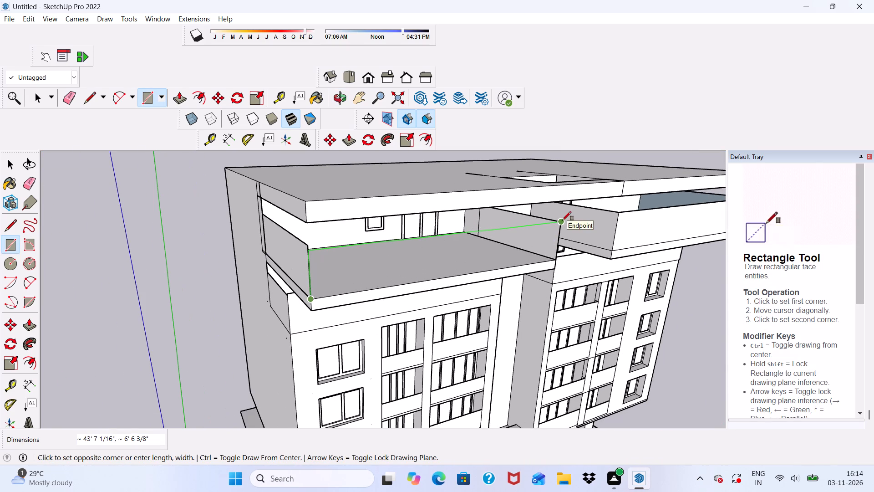
pyautogui.click(562, 220)
pyautogui.scroll(-3, 549, 229)
pyautogui.moveTo(547, 251); pyautogui.dragTo(481, 229, button='middle')
pyautogui.press('space')
# Examine the front facade with the terrace parapets on both wings from above, below and the sides.
pyautogui.scroll(-5, 436, 248)
pyautogui.moveTo(452, 266); pyautogui.dragTo(468, 222, button='middle')
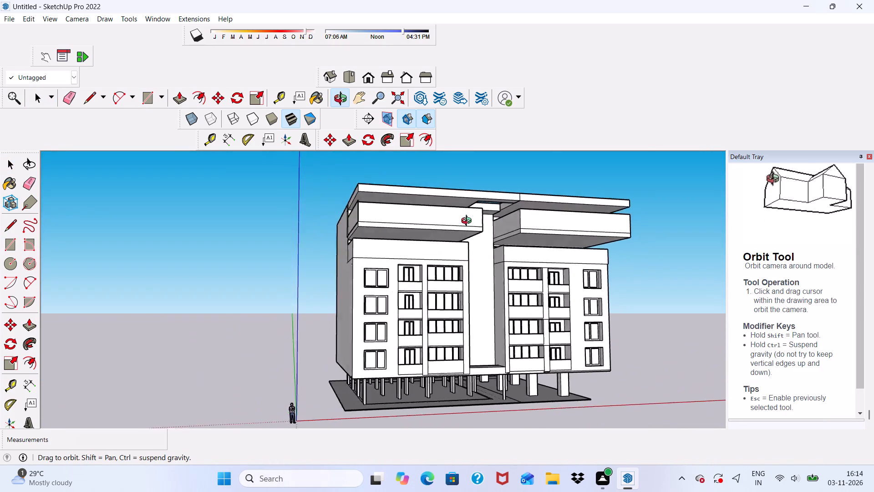
pyautogui.moveTo(468, 222); pyautogui.dragTo(371, 266, button='middle')
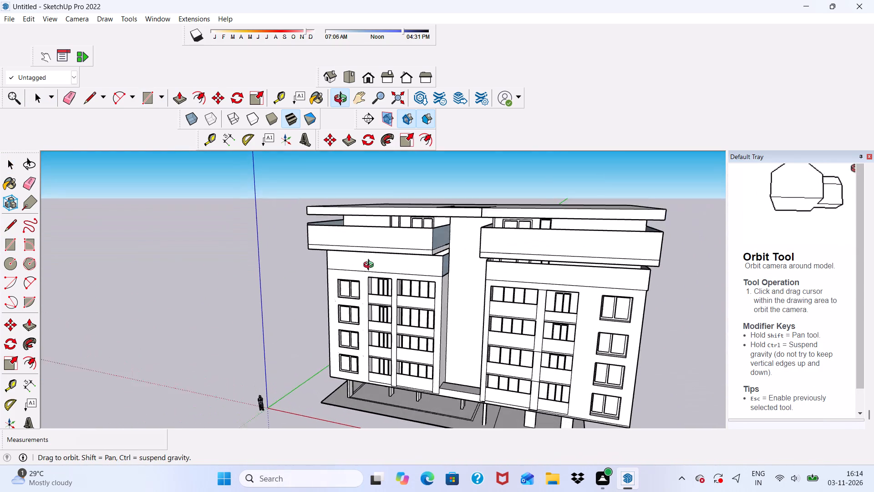
pyautogui.moveTo(371, 266); pyautogui.dragTo(437, 234, button='middle')
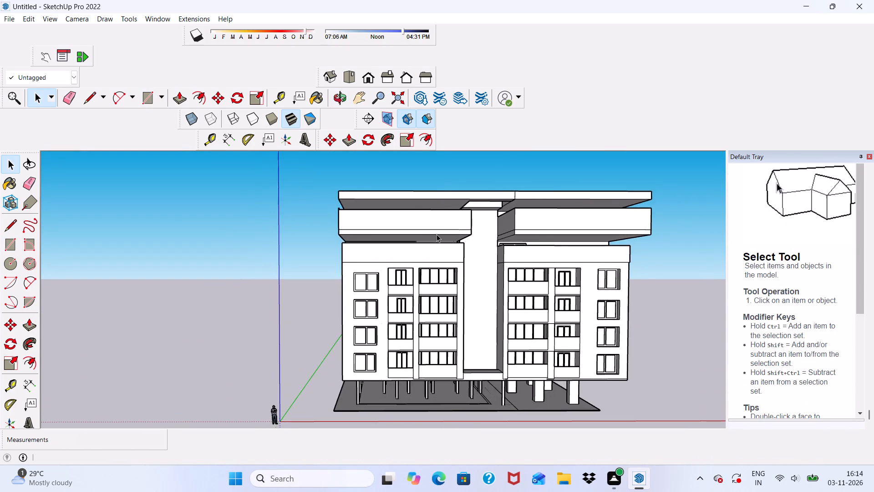
pyautogui.scroll(3, 436, 234)
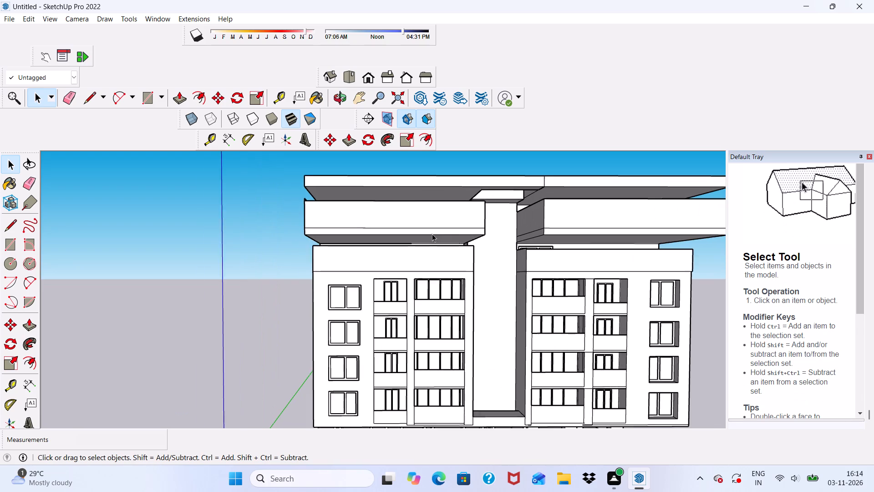
pyautogui.scroll(1, 432, 234)
pyautogui.scroll(-5, 421, 228)
pyautogui.moveTo(426, 240); pyautogui.dragTo(436, 263, button='middle')
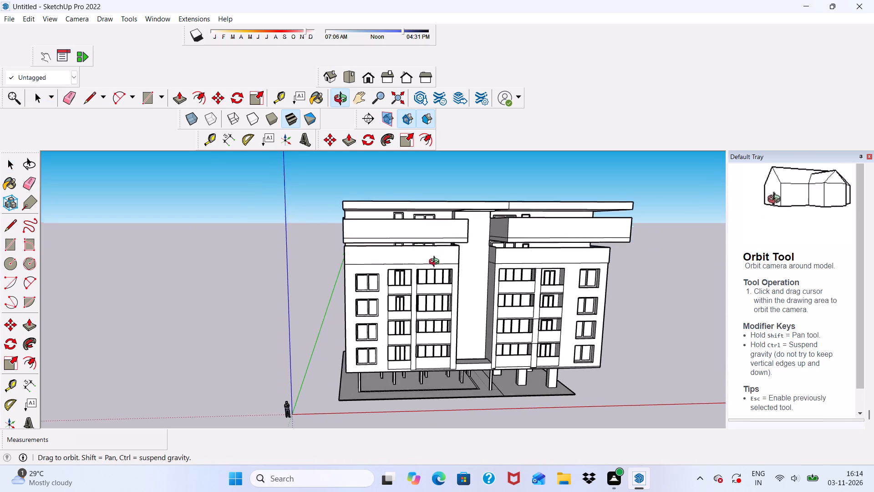
pyautogui.moveTo(436, 263); pyautogui.dragTo(514, 237, button='middle')
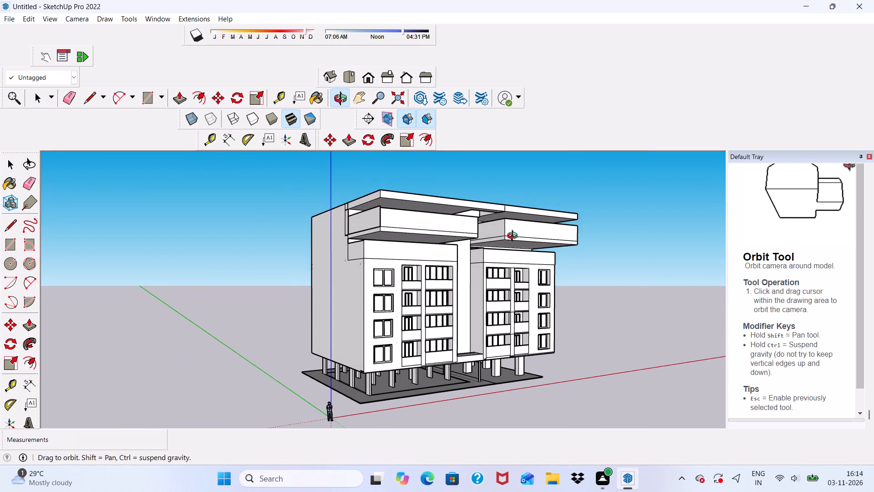
pyautogui.moveTo(514, 237); pyautogui.dragTo(445, 253, button='middle')
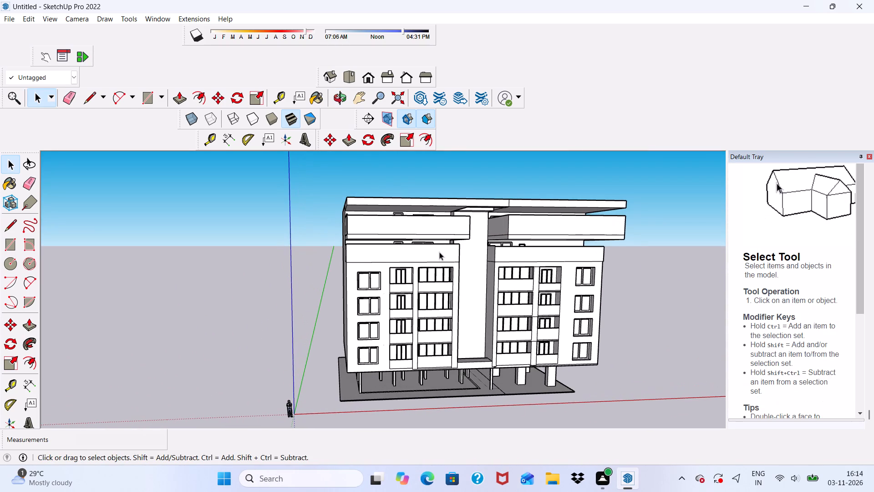
pyautogui.scroll(5, 566, 230)
pyautogui.scroll(-5, 490, 221)
pyautogui.moveTo(482, 240); pyautogui.dragTo(473, 280, button='middle')
pyautogui.scroll(1, 482, 240)
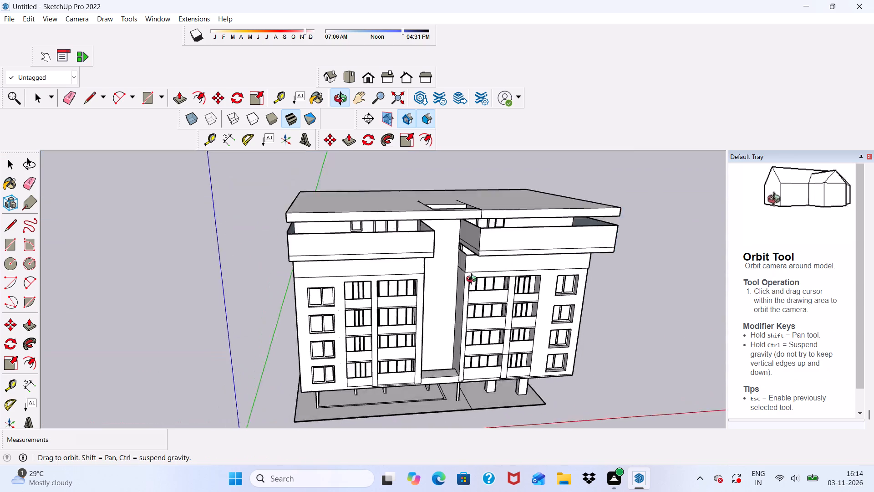
pyautogui.moveTo(473, 280); pyautogui.dragTo(470, 222, button='middle')
pyautogui.scroll(1, 478, 262)
pyautogui.scroll(-5, 486, 240)
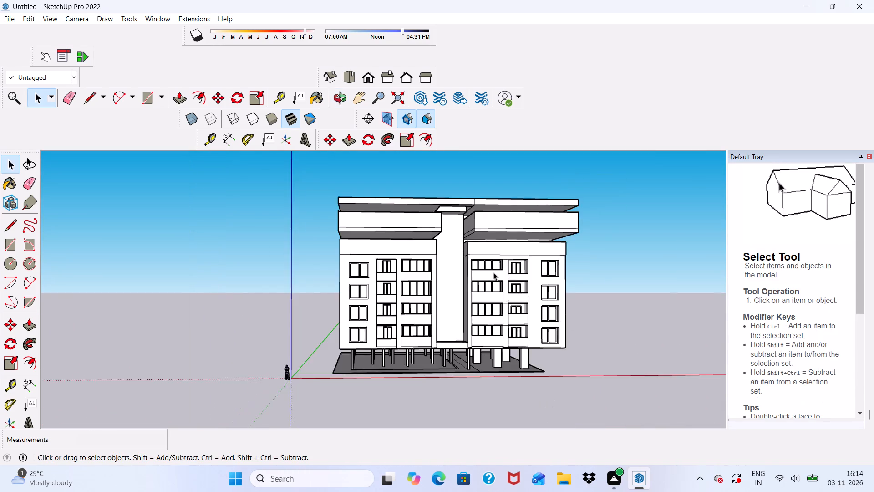
pyautogui.moveTo(493, 282); pyautogui.dragTo(462, 268, button='middle')
pyautogui.scroll(1, 493, 282)
pyautogui.scroll(5, 481, 341)
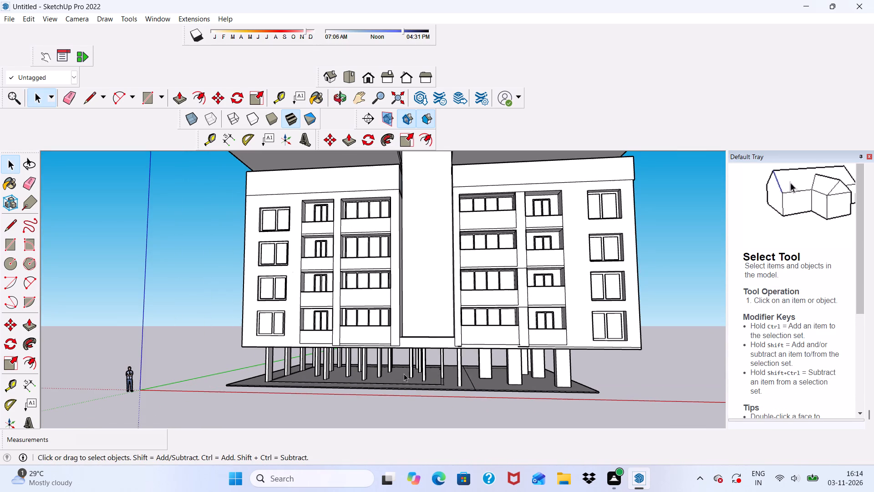
pyautogui.scroll(-4, 362, 380)
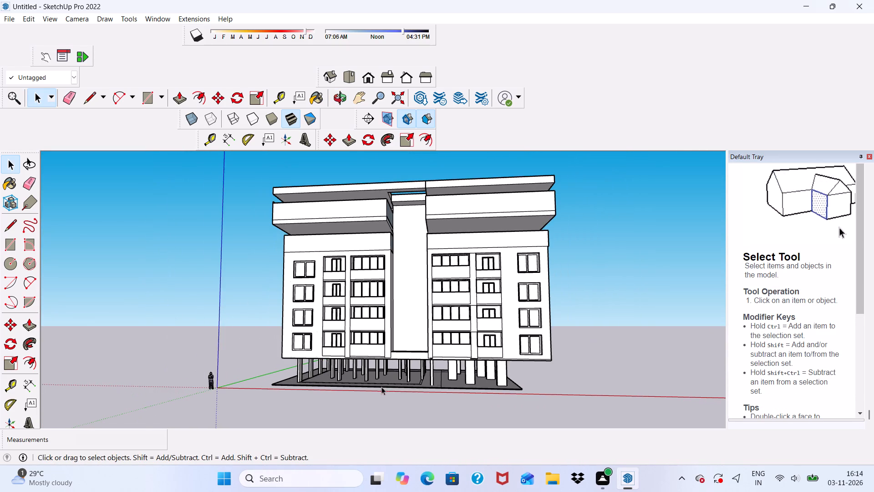
pyautogui.scroll(-4, 423, 374)
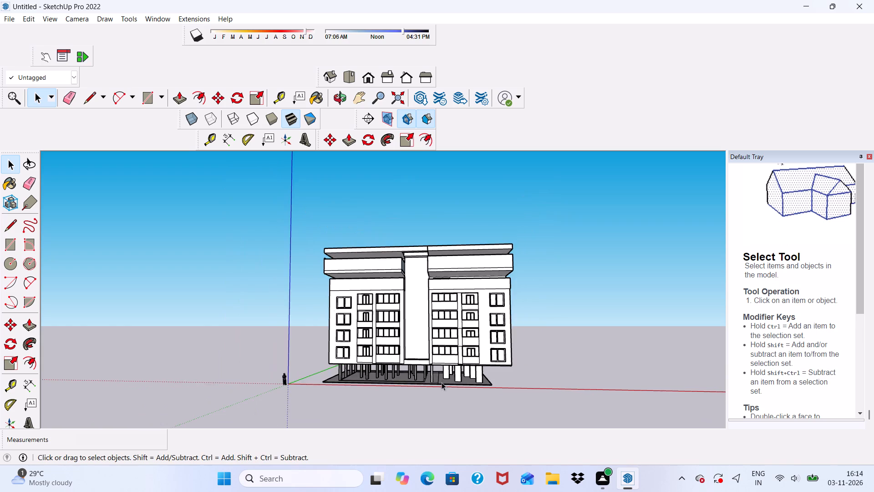
pyautogui.scroll(1, 441, 388)
# Push/Pull the front edge face of the base slab's left section outward about 9' 9".
pyautogui.moveTo(441, 388); pyautogui.dragTo(354, 465, button='middle')
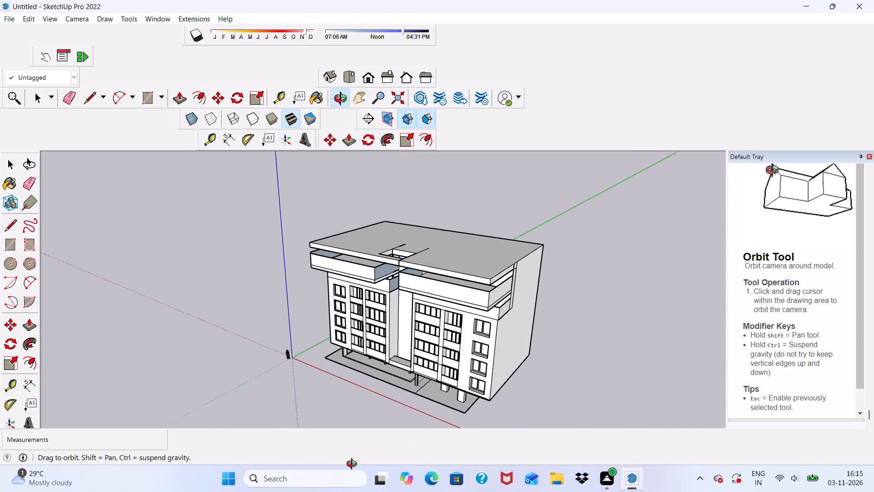
pyautogui.moveTo(354, 465); pyautogui.dragTo(484, 461, button='middle')
pyautogui.scroll(6, 364, 403)
pyautogui.scroll(7, 338, 362)
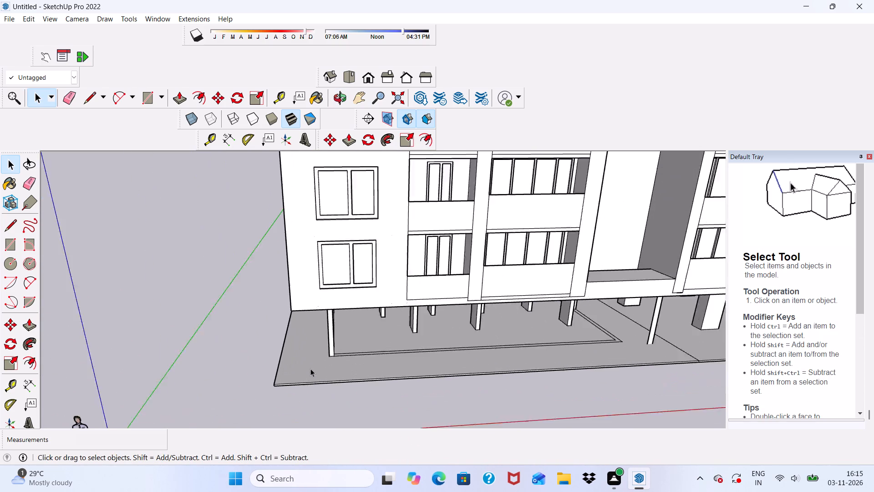
pyautogui.scroll(2, 310, 369)
pyautogui.click(178, 98)
pyautogui.scroll(2, 282, 323)
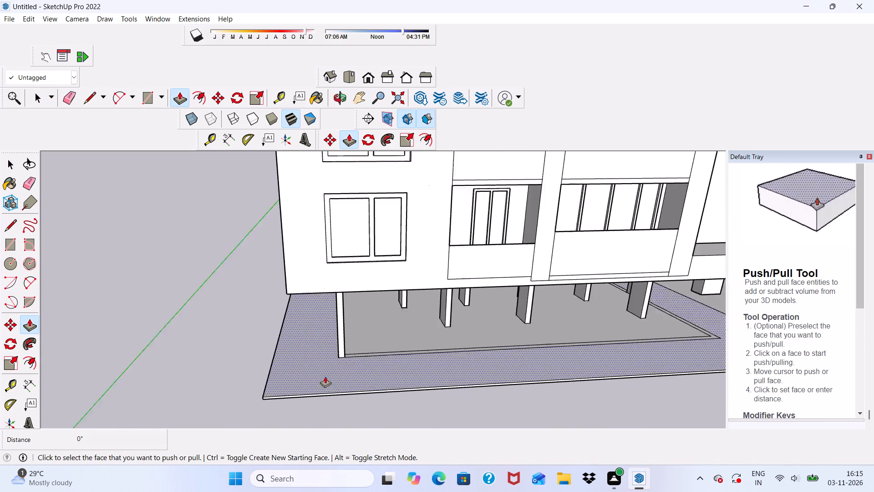
pyautogui.scroll(4, 325, 376)
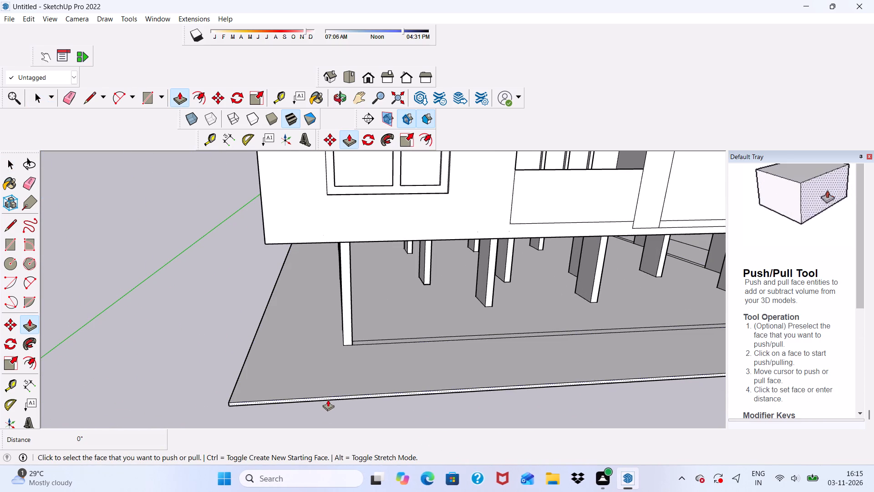
pyautogui.click(328, 400)
pyautogui.scroll(-4, 260, 404)
pyautogui.scroll(-5, 228, 308)
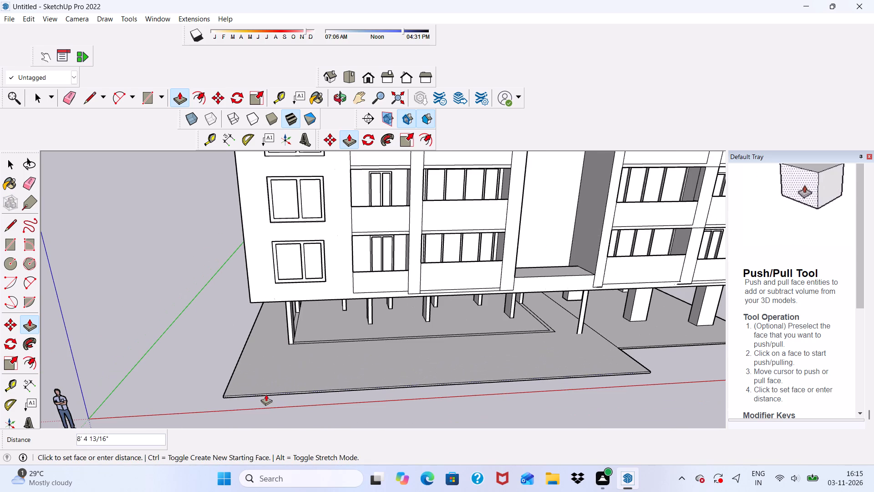
pyautogui.click(261, 399)
# Push/Pull the front edge face of the slab's right section outward about 9' 9", flush with the left section's front edge.
pyautogui.scroll(-1, 464, 358)
pyautogui.moveTo(564, 341); pyautogui.dragTo(412, 327, button='middle')
pyautogui.scroll(-4, 462, 202)
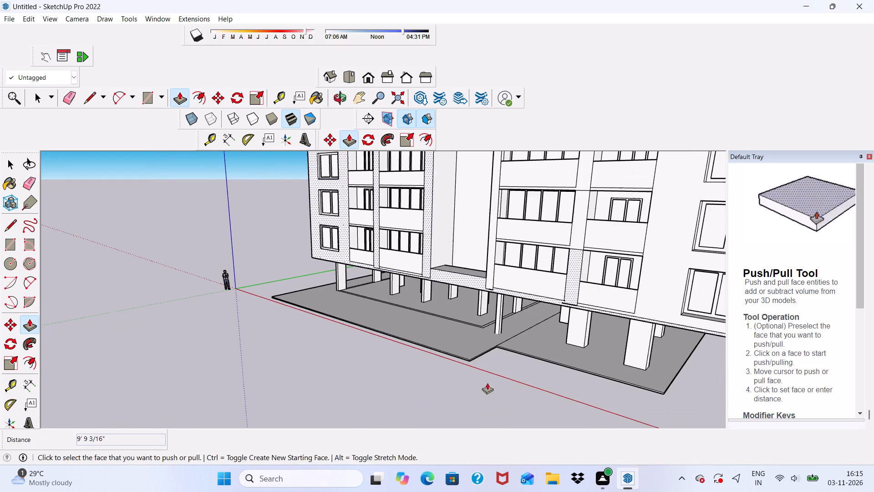
pyautogui.scroll(6, 504, 450)
pyautogui.scroll(18, 501, 357)
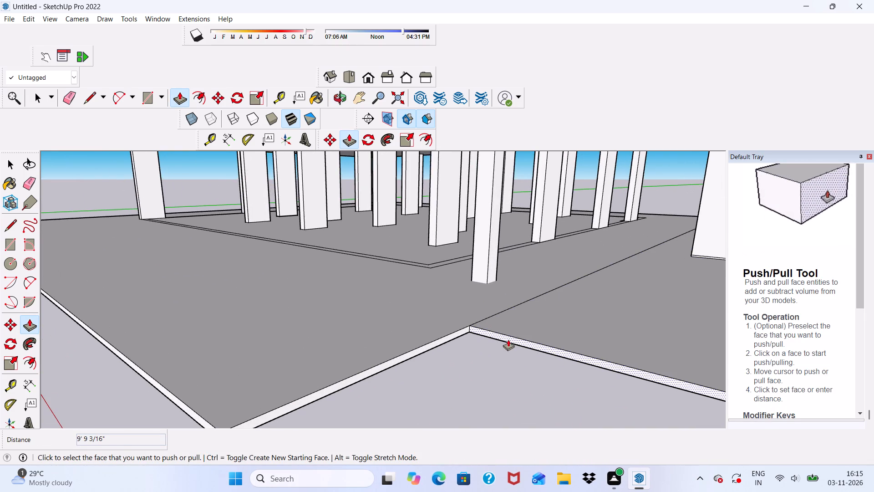
pyautogui.click(508, 339)
pyautogui.scroll(-4, 314, 374)
pyautogui.scroll(2, 262, 404)
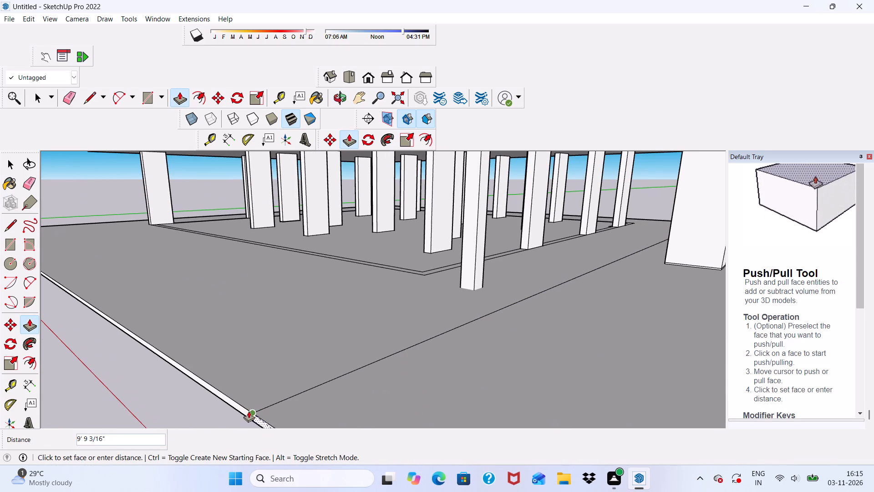
pyautogui.click(248, 410)
# Push/Pull the base slab's outer side edge on the right wing outward about 11' 1".
pyautogui.scroll(-17, 259, 356)
pyautogui.moveTo(452, 352); pyautogui.dragTo(372, 348, button='middle')
pyautogui.scroll(16, 366, 346)
pyautogui.click(352, 324)
pyautogui.scroll(-2, 382, 372)
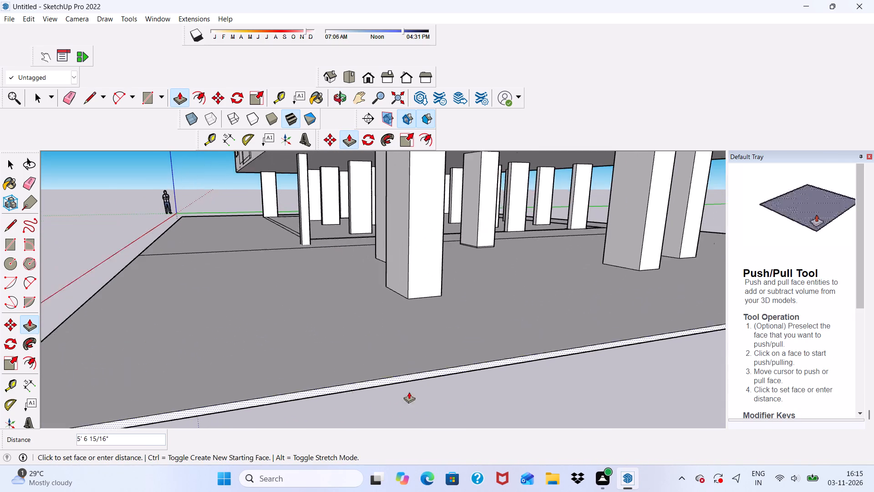
pyautogui.scroll(-2, 409, 392)
pyautogui.scroll(-5, 388, 295)
pyautogui.click(443, 364)
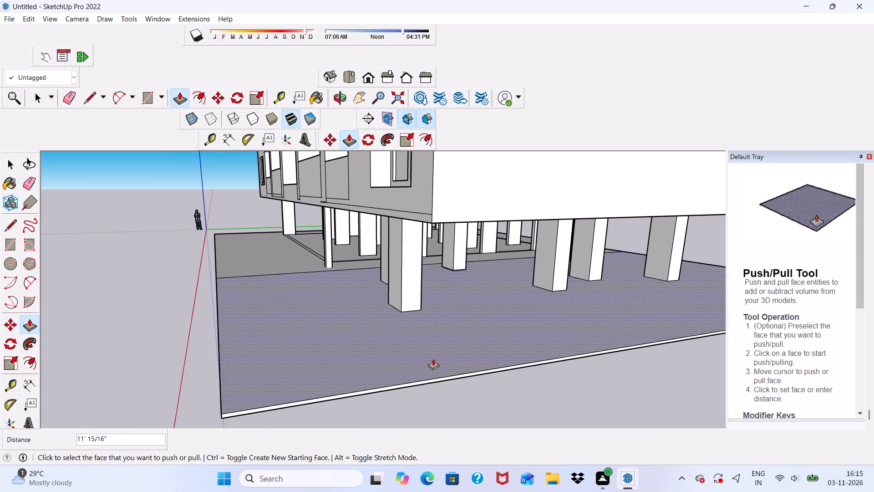
# Push/Pull the rear edge face of the slab's right-wing section outward about 7' 3".
pyautogui.scroll(-6, 352, 365)
pyautogui.moveTo(544, 350); pyautogui.dragTo(214, 354, button='middle')
pyautogui.scroll(-5, 355, 320)
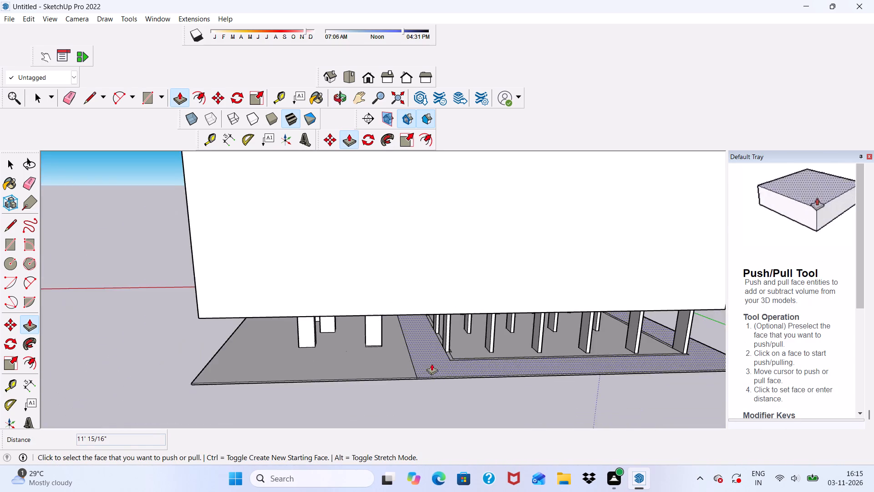
pyautogui.scroll(15, 432, 374)
pyautogui.click(393, 384)
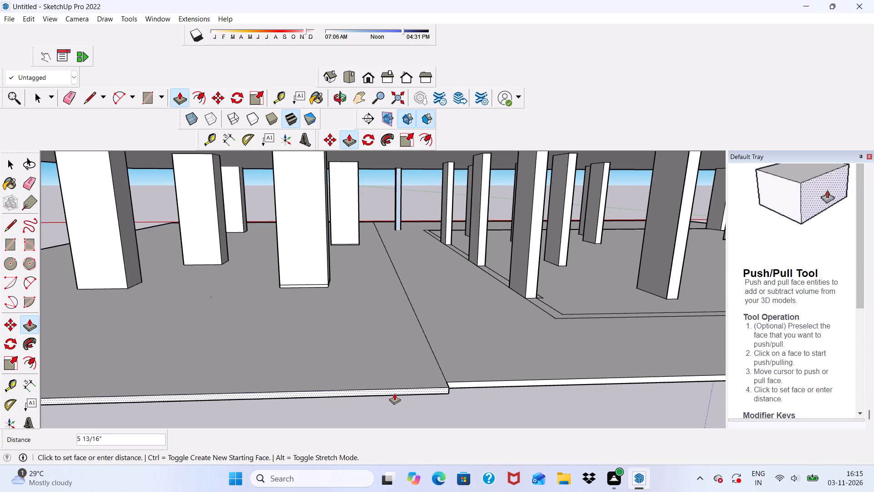
pyautogui.scroll(-10, 386, 410)
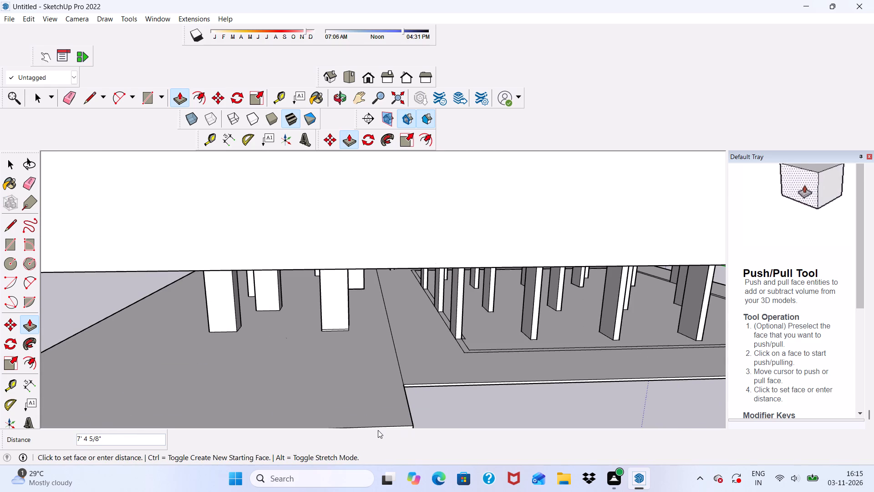
pyautogui.click(378, 427)
# Push/Pull the rear edge face of the left-wing slab section outward 7' 3", flush with the adjoining section.
pyautogui.scroll(5, 413, 386)
pyautogui.click(412, 384)
pyautogui.scroll(-5, 417, 422)
pyautogui.scroll(-4, 374, 341)
pyautogui.click(381, 410)
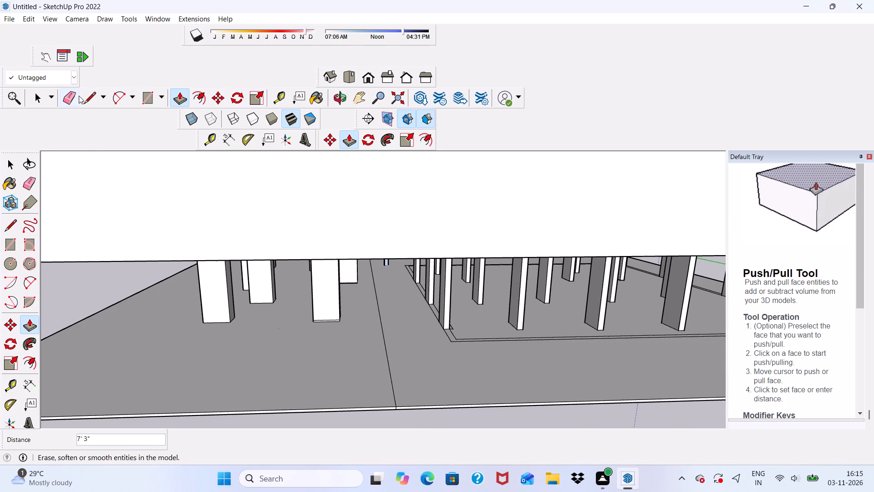
# Erase the dividing line between the two sections on the base slab's top surface.
pyautogui.click(69, 96)
pyautogui.moveTo(375, 328); pyautogui.dragTo(391, 349)
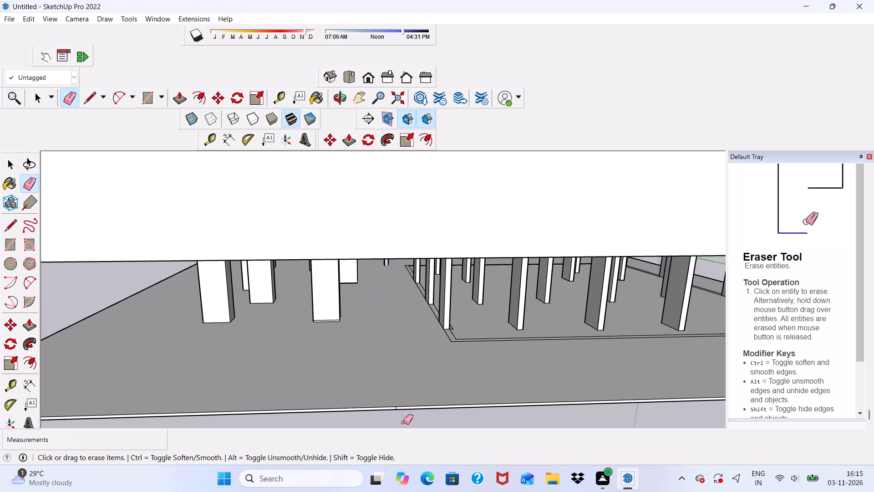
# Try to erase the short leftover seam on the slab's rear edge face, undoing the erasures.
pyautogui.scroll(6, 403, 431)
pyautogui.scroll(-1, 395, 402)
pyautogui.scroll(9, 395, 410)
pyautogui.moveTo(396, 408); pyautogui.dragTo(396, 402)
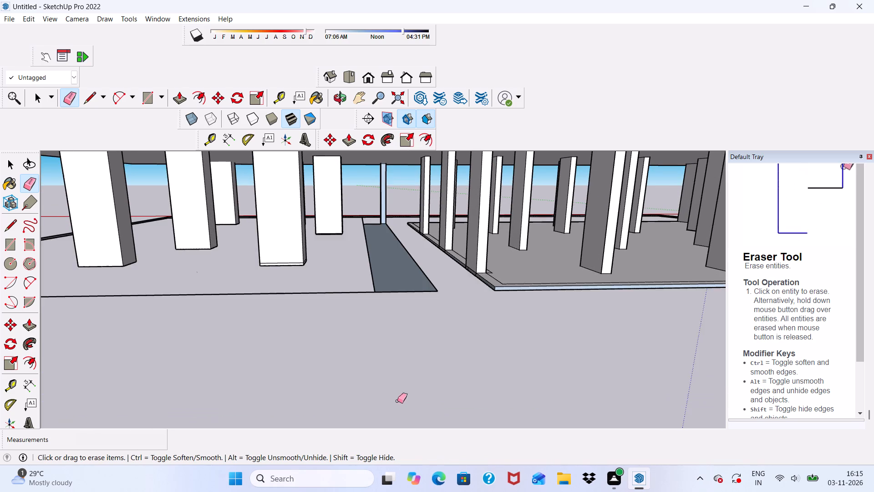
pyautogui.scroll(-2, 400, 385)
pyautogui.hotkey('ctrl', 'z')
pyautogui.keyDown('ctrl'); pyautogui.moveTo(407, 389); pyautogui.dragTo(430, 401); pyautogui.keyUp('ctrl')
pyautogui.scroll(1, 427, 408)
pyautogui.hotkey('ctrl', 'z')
# Erase the short vertical seam between the two sections on the slab's rear edge face.
pyautogui.scroll(2, 393, 398)
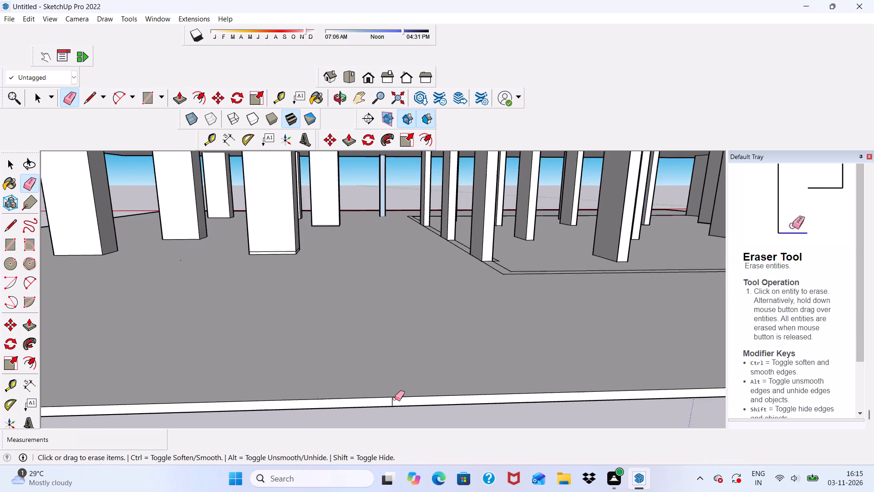
pyautogui.scroll(7, 395, 399)
pyautogui.moveTo(395, 399); pyautogui.dragTo(402, 404)
pyautogui.moveTo(383, 400); pyautogui.dragTo(399, 400)
pyautogui.scroll(-5, 419, 332)
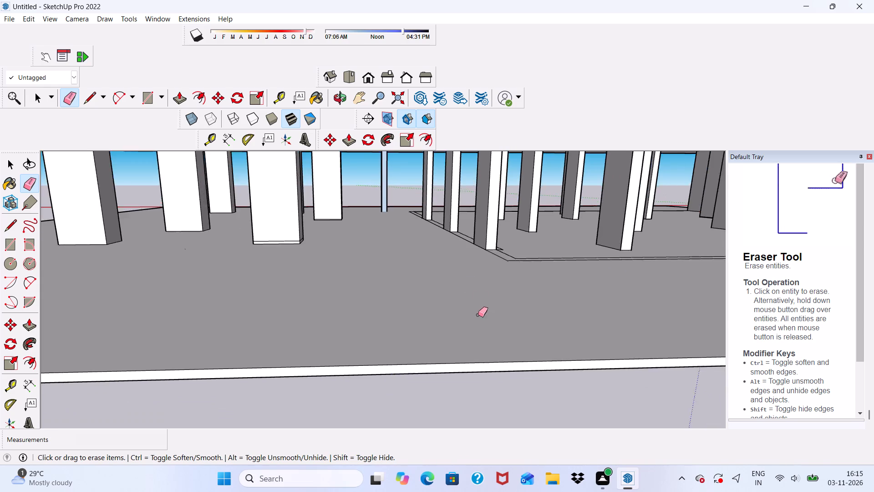
# Erase the short leftover seam on the base slab's front edge face, along the building's front side.
pyautogui.scroll(-7, 478, 315)
pyautogui.scroll(1, 430, 329)
pyautogui.moveTo(429, 330); pyautogui.dragTo(507, 347, button='middle')
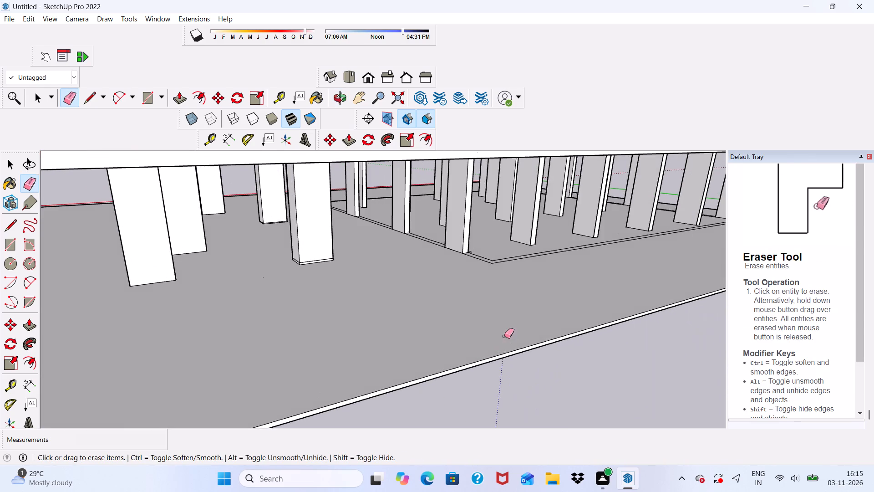
pyautogui.scroll(1, 503, 329)
pyautogui.scroll(-6, 497, 287)
pyautogui.moveTo(315, 325); pyautogui.dragTo(483, 328, button='middle')
pyautogui.scroll(-5, 495, 327)
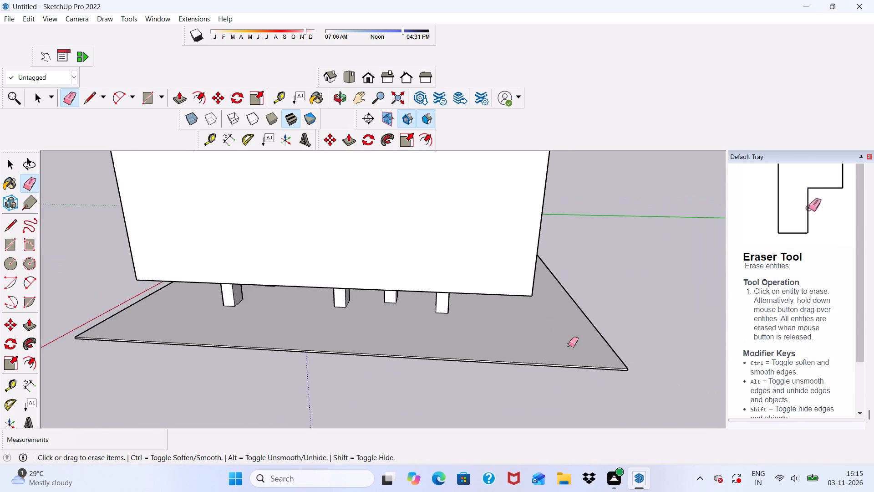
pyautogui.scroll(-4, 569, 345)
pyautogui.moveTo(300, 359); pyautogui.dragTo(482, 366, button='middle')
pyautogui.scroll(6, 384, 337)
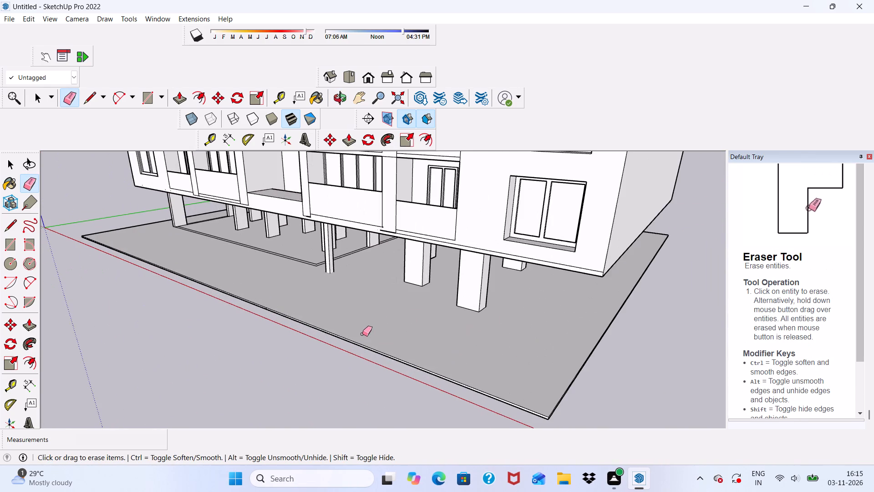
pyautogui.scroll(19, 256, 302)
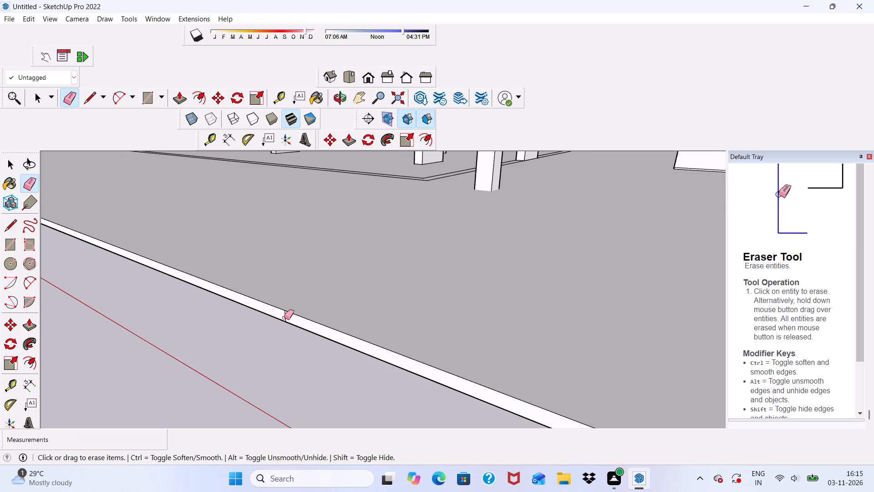
pyautogui.moveTo(287, 319); pyautogui.dragTo(297, 321)
pyautogui.click(284, 314)
# Offset the outer perimeter of the base slab's top face inward by 9" to form a border strip.
pyautogui.scroll(-5, 286, 303)
pyautogui.scroll(-5, 302, 241)
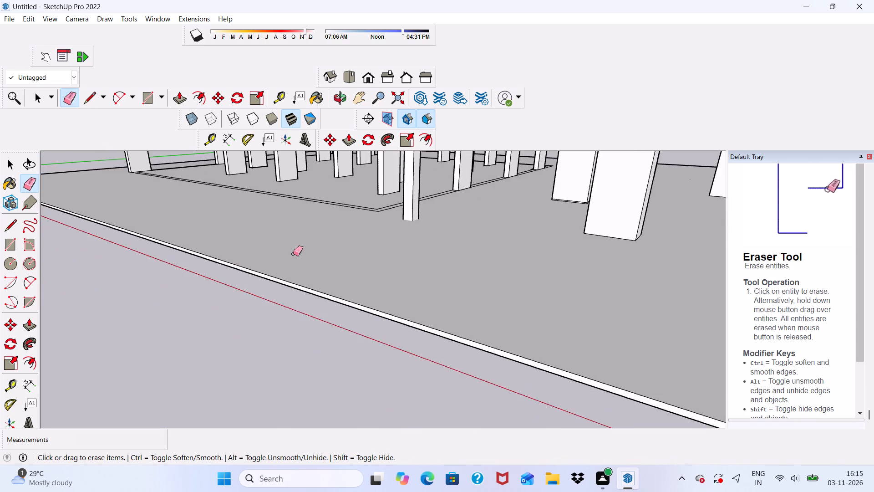
pyautogui.press('space')
pyautogui.scroll(-1, 306, 229)
pyautogui.moveTo(305, 229); pyautogui.dragTo(379, 272, button='middle')
pyautogui.click(295, 308)
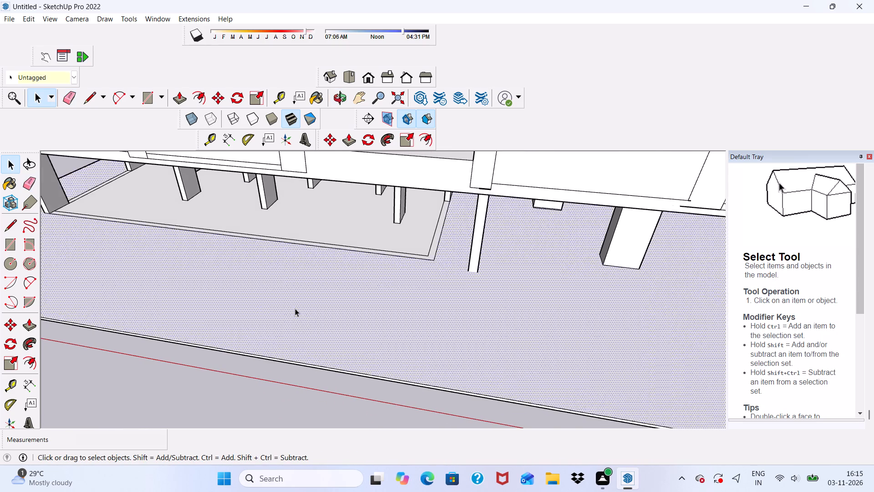
pyautogui.scroll(-6, 262, 301)
pyautogui.click(200, 90)
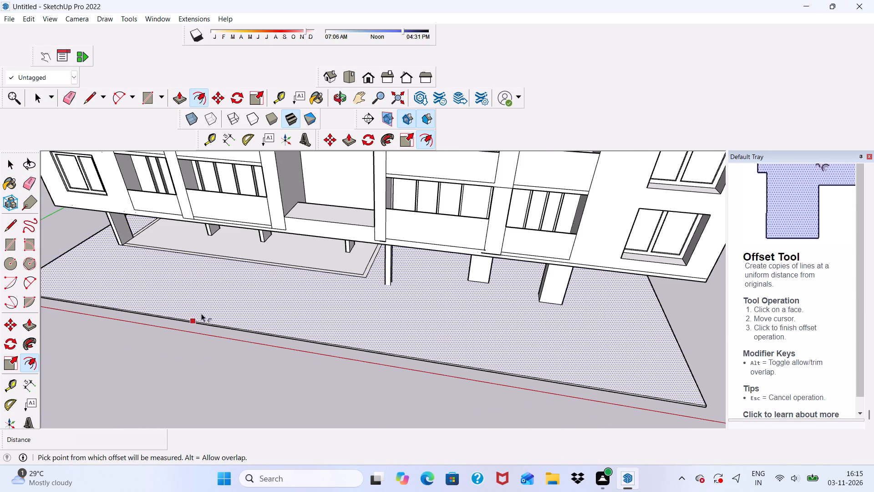
pyautogui.scroll(1, 202, 313)
pyautogui.click(201, 312)
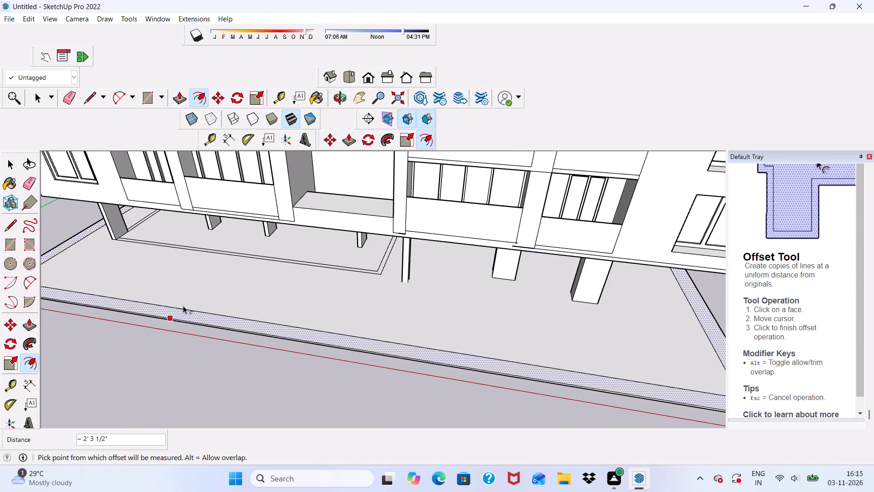
pyautogui.hotkey('ctrl', 'z')
pyautogui.click(185, 317)
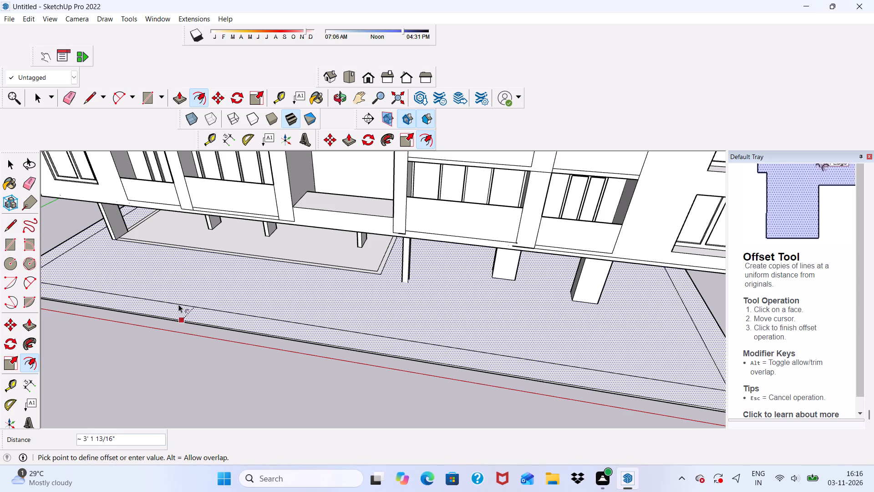
pyautogui.press('9')
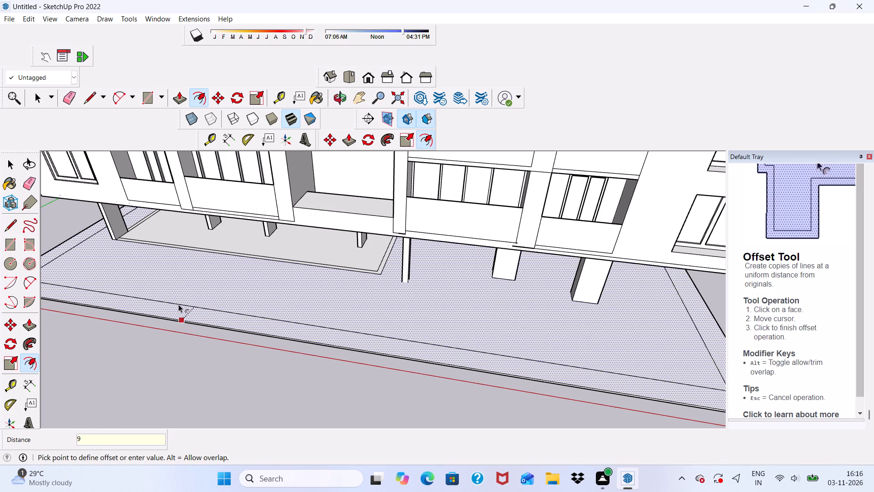
pyautogui.hotkey('shift', '"')
pyautogui.press('Return')
pyautogui.press('space')
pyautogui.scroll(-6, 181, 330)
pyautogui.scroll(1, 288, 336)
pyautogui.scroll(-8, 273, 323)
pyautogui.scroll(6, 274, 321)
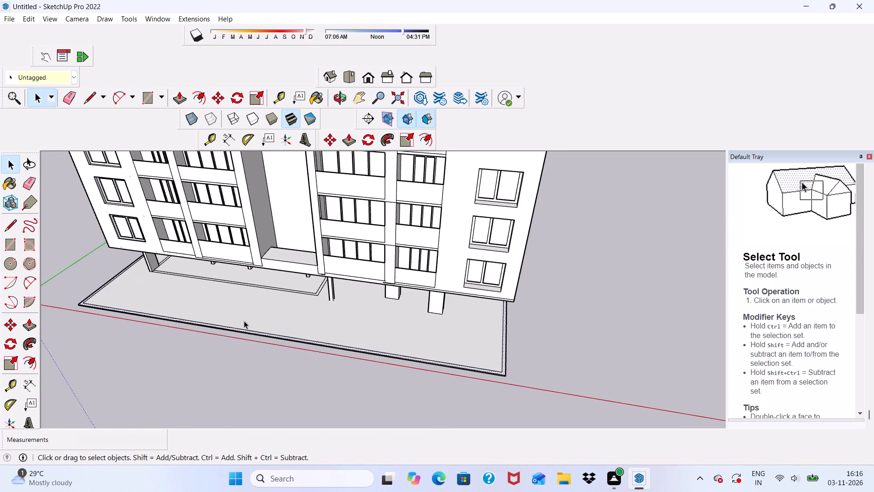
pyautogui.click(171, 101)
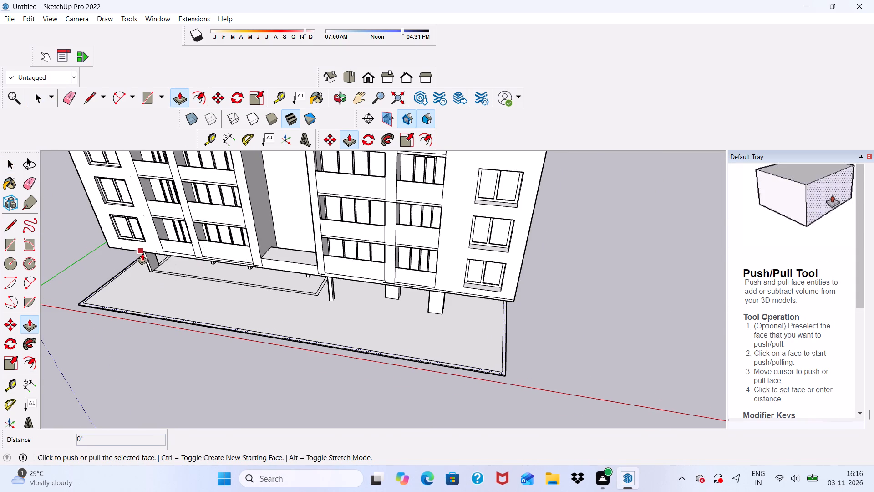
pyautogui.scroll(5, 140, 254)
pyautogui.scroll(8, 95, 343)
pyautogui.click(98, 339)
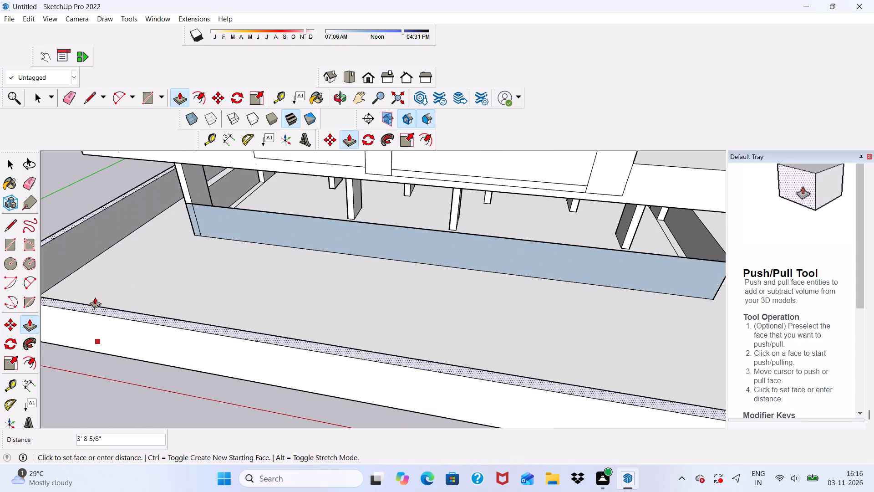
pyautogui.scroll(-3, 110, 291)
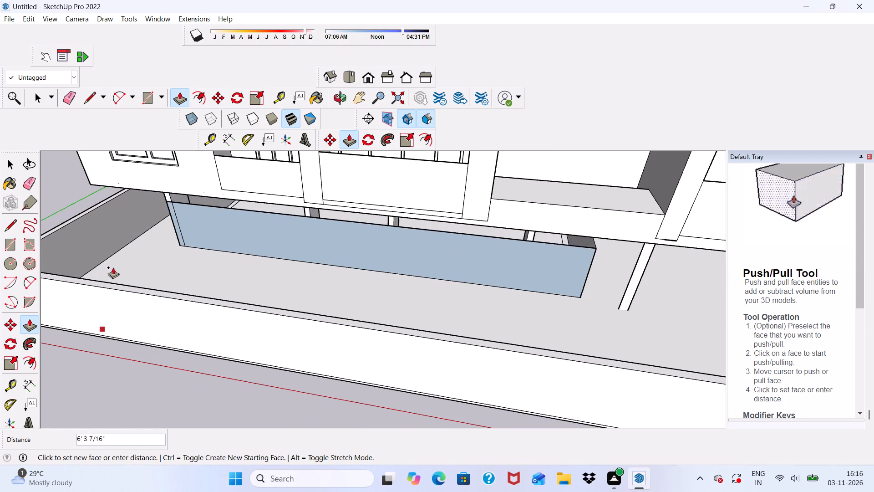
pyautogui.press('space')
# Push/Pull the 9" border strip around the base slab up 7' to form a boundary wall.
pyautogui.scroll(4, 213, 253)
pyautogui.click(173, 280)
pyautogui.scroll(-3, 146, 317)
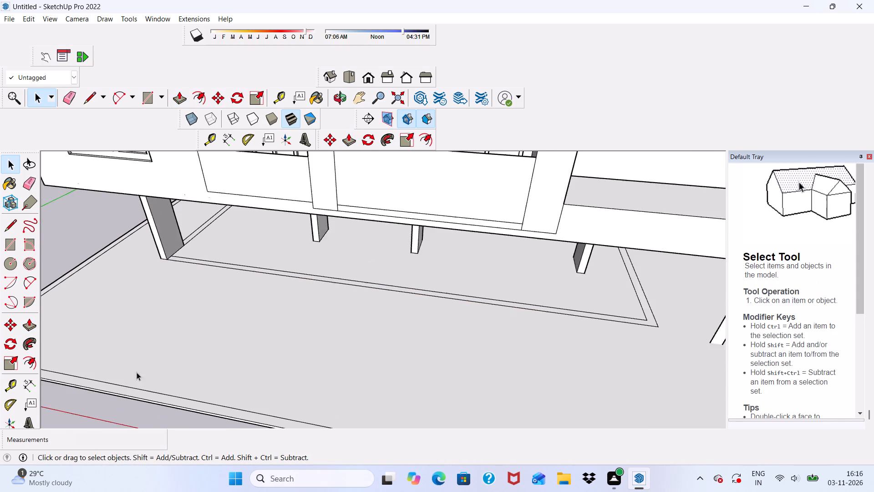
pyautogui.scroll(2, 137, 377)
pyautogui.click(128, 396)
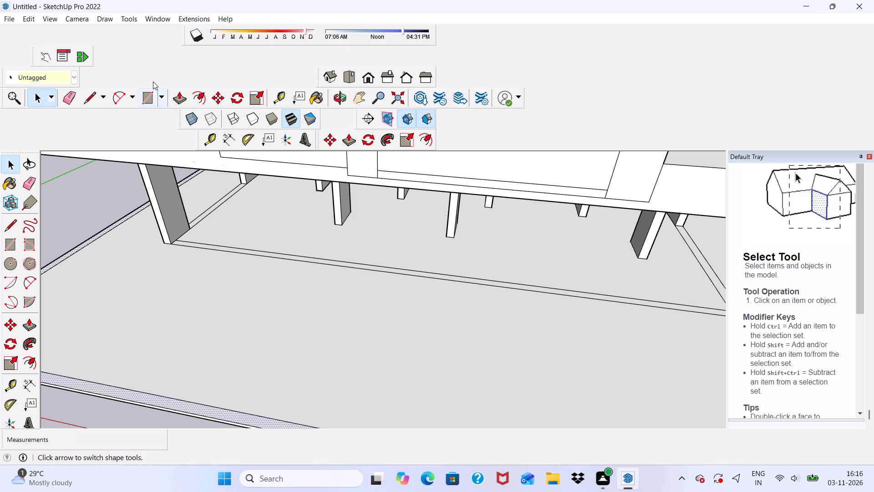
pyautogui.click(188, 91)
pyautogui.keyDown('ctrl'); pyautogui.scroll(2, 169, 319); pyautogui.keyUp('ctrl')
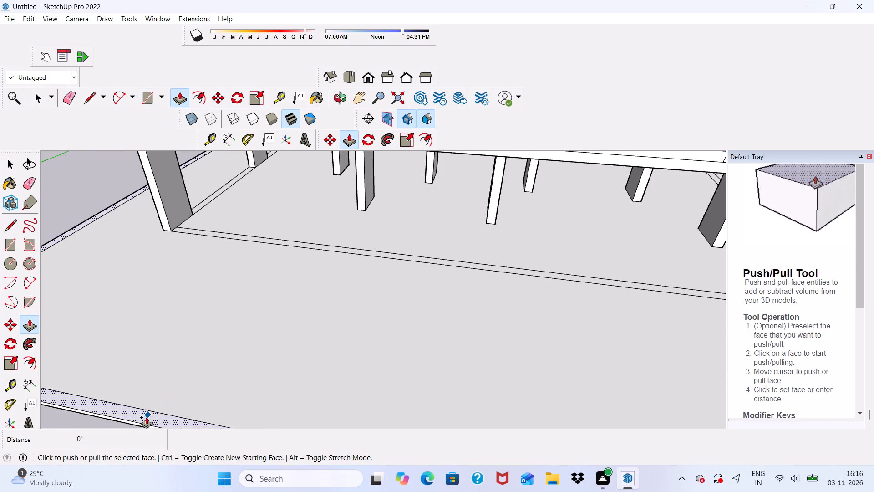
pyautogui.click(146, 417)
pyautogui.scroll(-8, 127, 310)
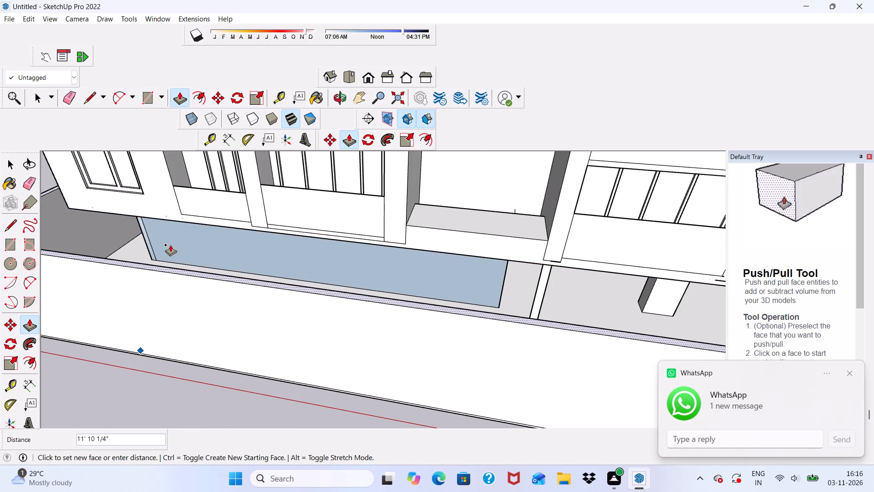
pyautogui.write("7'")
pyautogui.press('Return')
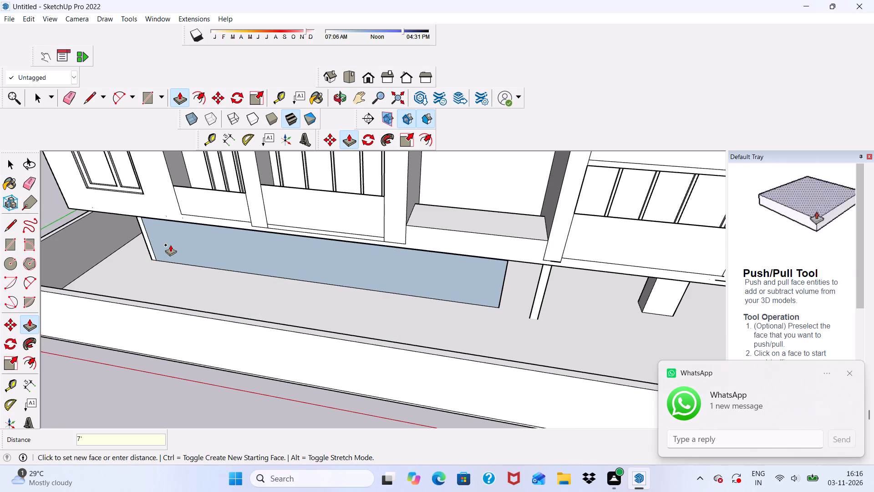
pyautogui.press('space')
# Erase the unwanted upright panel along the front of the inner outline beneath the building.
pyautogui.scroll(-5, 181, 264)
pyautogui.moveTo(234, 296); pyautogui.dragTo(171, 239, button='middle')
pyautogui.scroll(4, 382, 241)
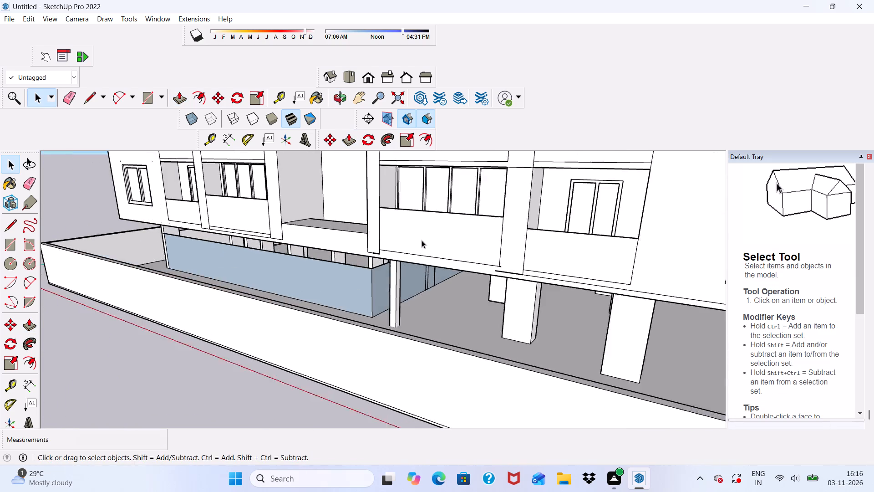
pyautogui.scroll(2, 422, 240)
pyautogui.click(63, 95)
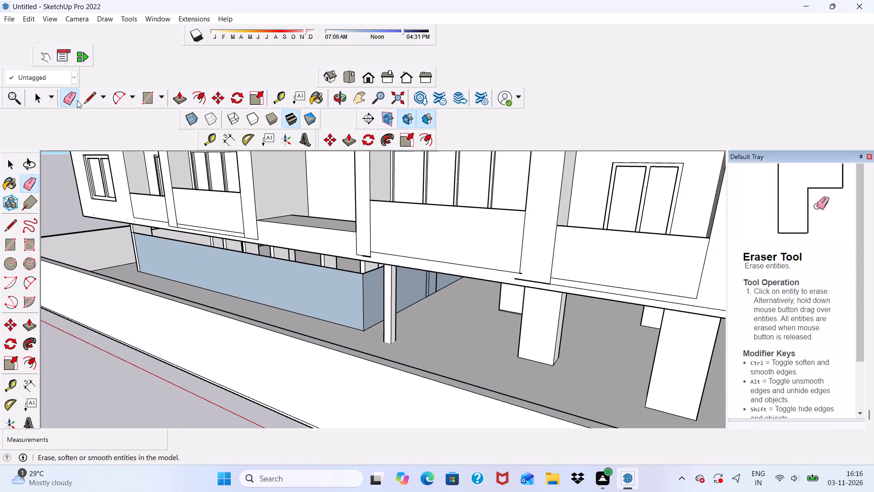
pyautogui.scroll(4, 268, 230)
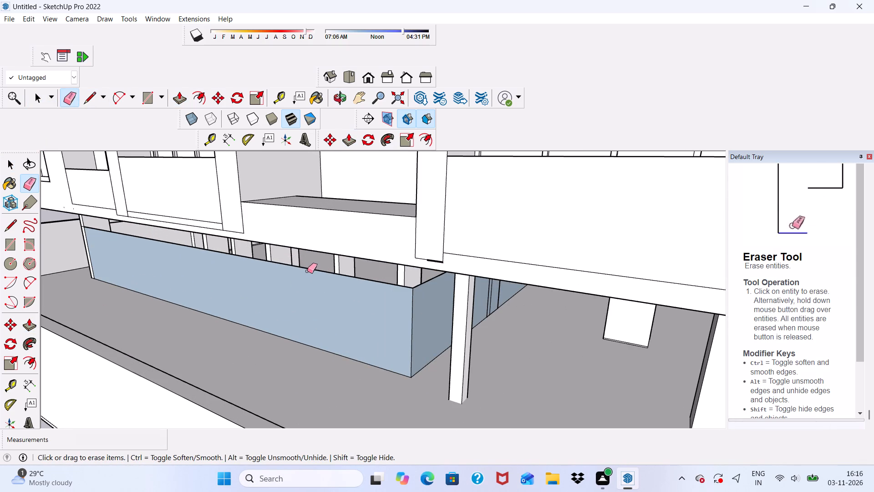
pyautogui.click(308, 268)
# Erase the unwanted side panel and its stray edges along the inner outline between the ground-floor columns.
pyautogui.scroll(-4, 291, 290)
pyautogui.moveTo(302, 334); pyautogui.dragTo(376, 321, button='middle')
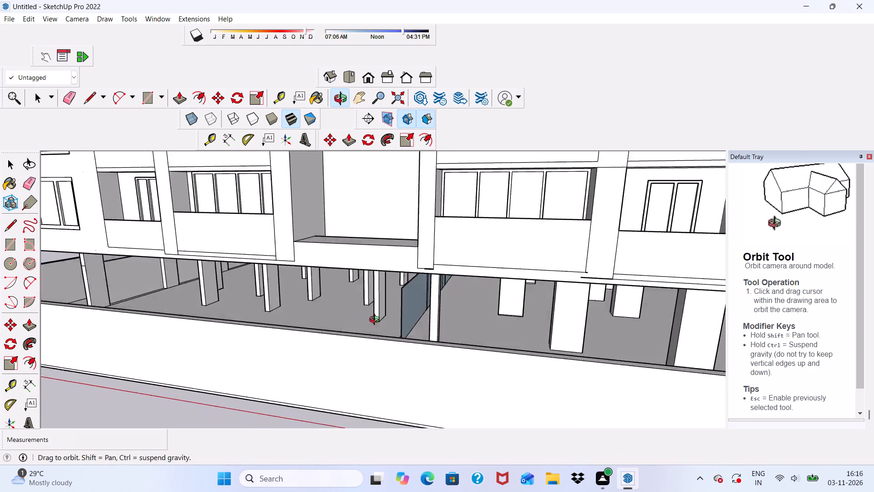
pyautogui.moveTo(376, 321); pyautogui.dragTo(439, 328, button='middle')
pyautogui.scroll(6, 458, 302)
pyautogui.moveTo(452, 292); pyautogui.dragTo(457, 294)
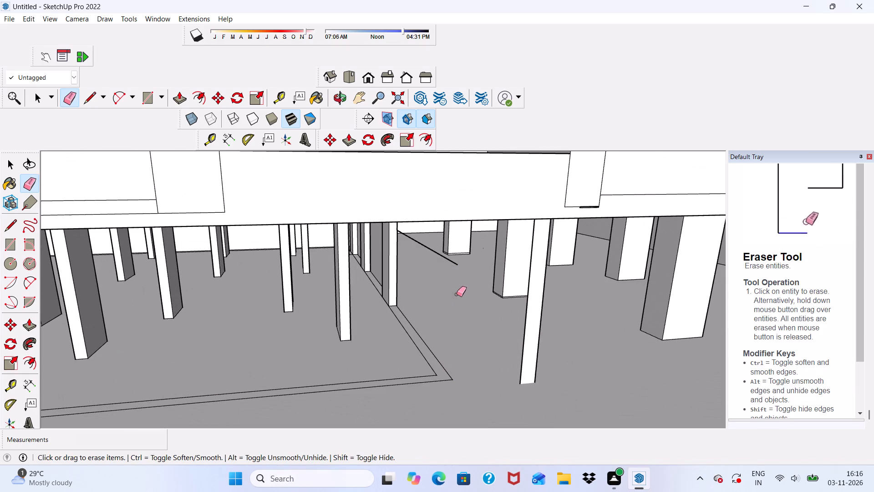
pyautogui.moveTo(436, 247); pyautogui.dragTo(430, 255)
pyautogui.scroll(6, 356, 248)
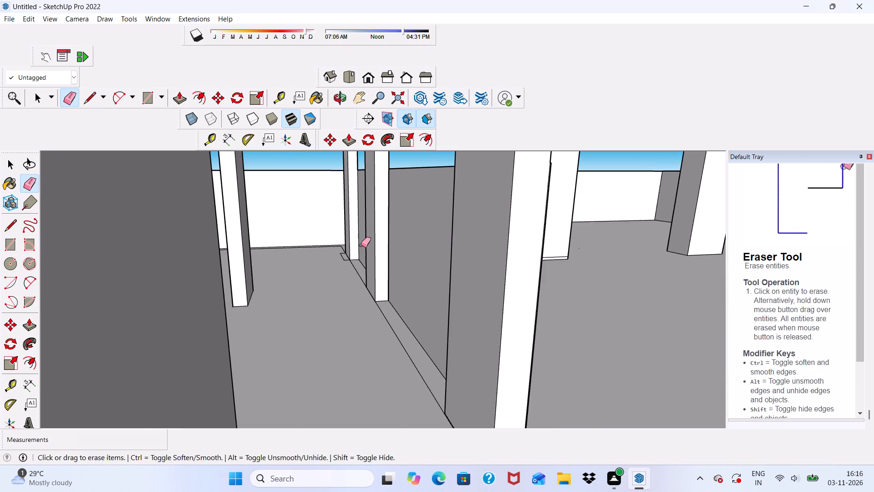
pyautogui.scroll(5, 420, 158)
pyautogui.scroll(-5, 412, 190)
pyautogui.click(427, 208)
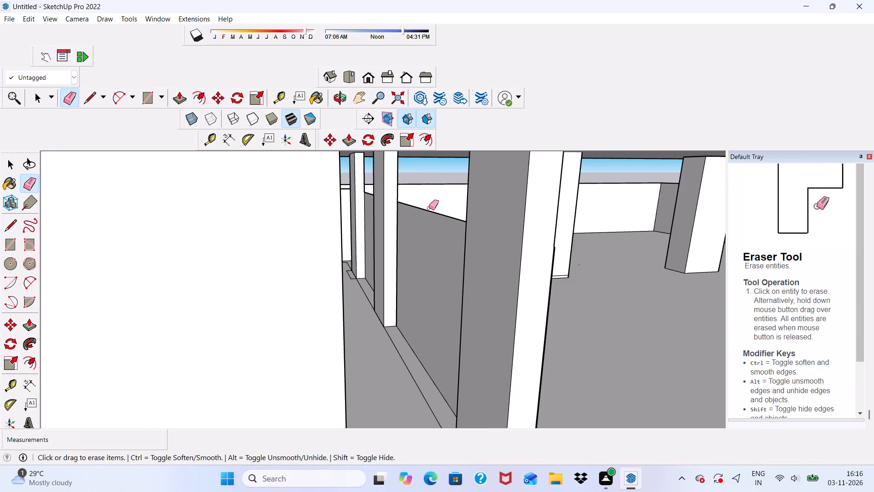
pyautogui.click(426, 210)
# Erase the remaining upright panels and their edges at the far columns and corner of the inner outline.
pyautogui.scroll(5, 377, 215)
pyautogui.scroll(-4, 376, 215)
pyautogui.moveTo(389, 230); pyautogui.dragTo(305, 246, button='middle')
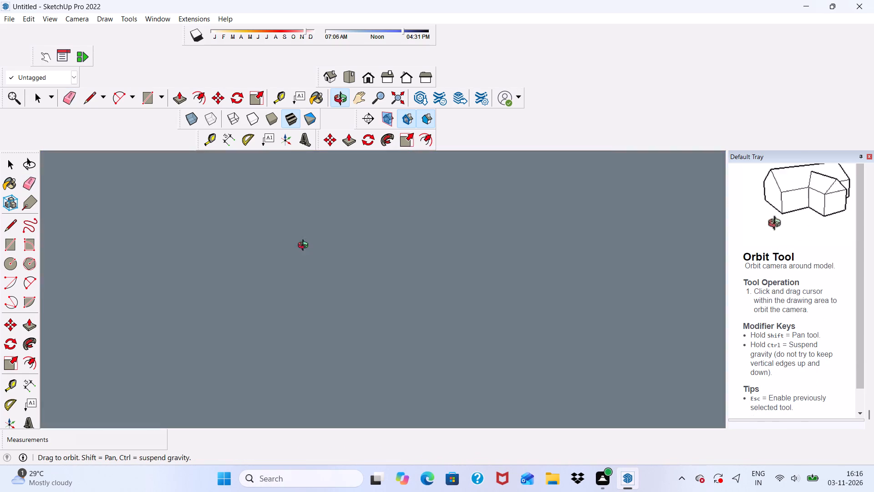
pyautogui.moveTo(305, 246); pyautogui.dragTo(322, 231, button='middle')
pyautogui.scroll(10, 383, 192)
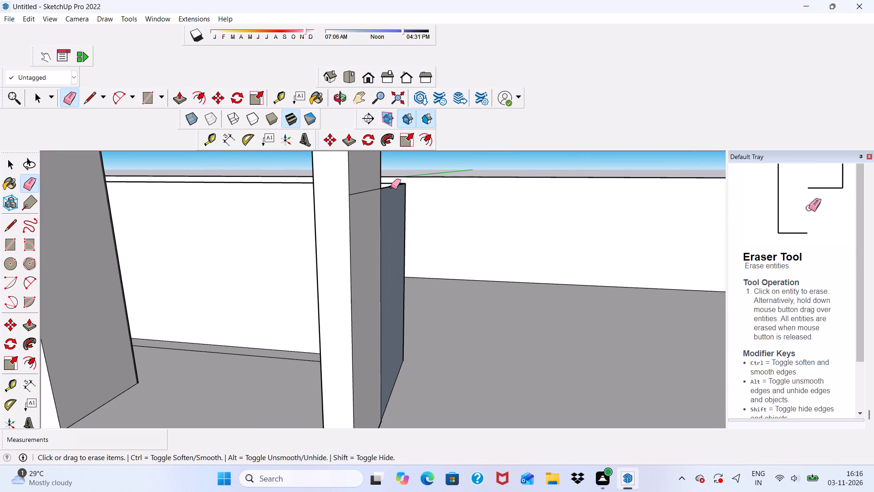
pyautogui.click(391, 187)
pyautogui.scroll(-3, 397, 190)
pyautogui.moveTo(398, 225); pyautogui.dragTo(191, 247, button='middle')
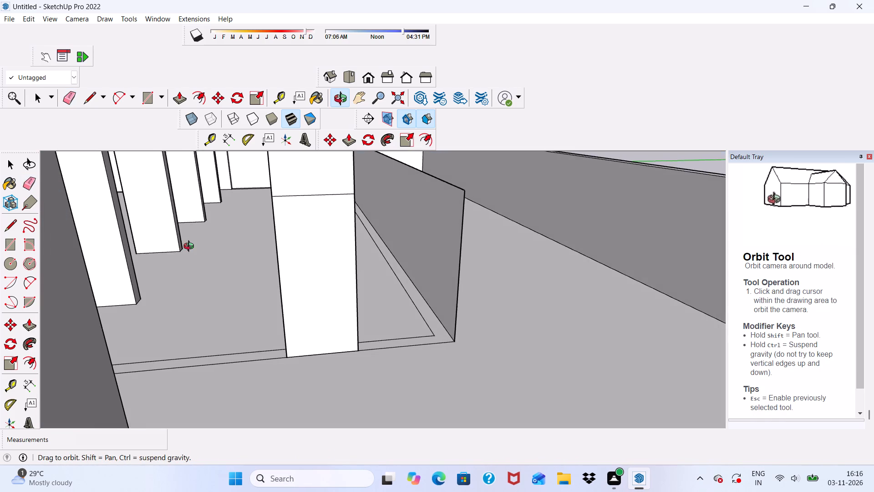
pyautogui.moveTo(191, 247); pyautogui.dragTo(190, 247, button='middle')
pyautogui.scroll(1, 411, 267)
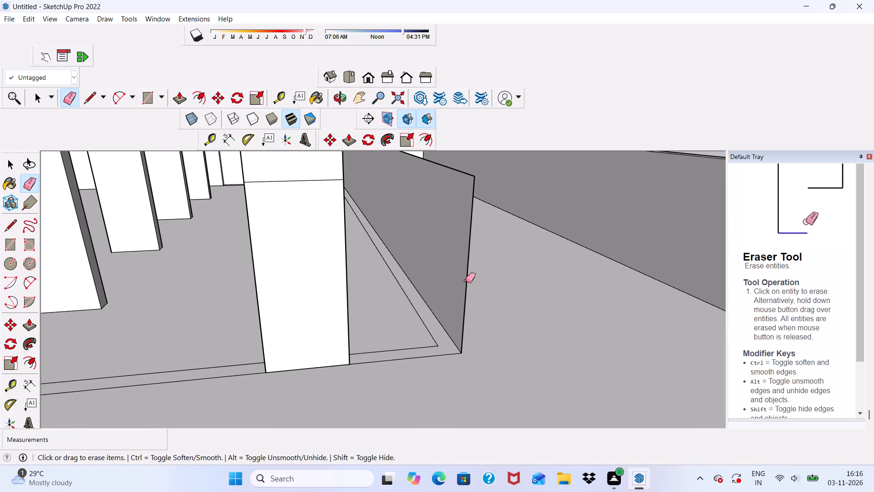
pyautogui.click(466, 281)
pyautogui.doubleClick(464, 174)
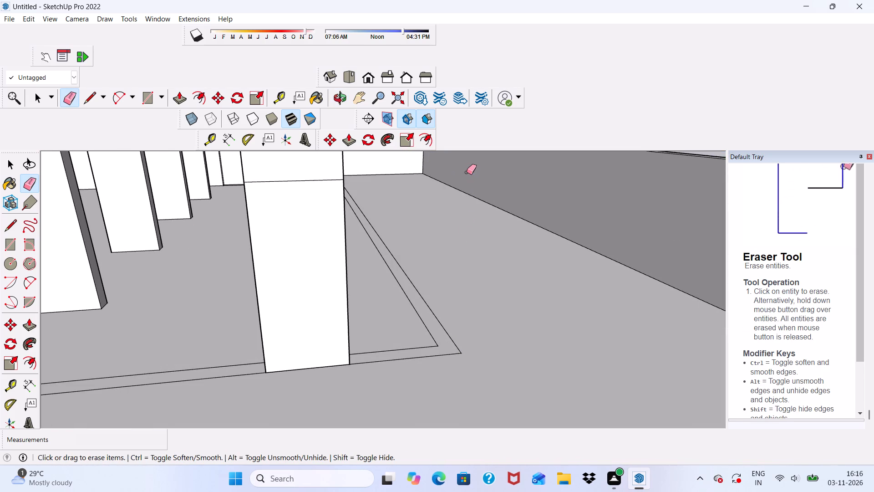
# Erase the two parallel lines along the front of the inner outline on the ground slab.
pyautogui.scroll(-10, 441, 212)
pyautogui.click(370, 77)
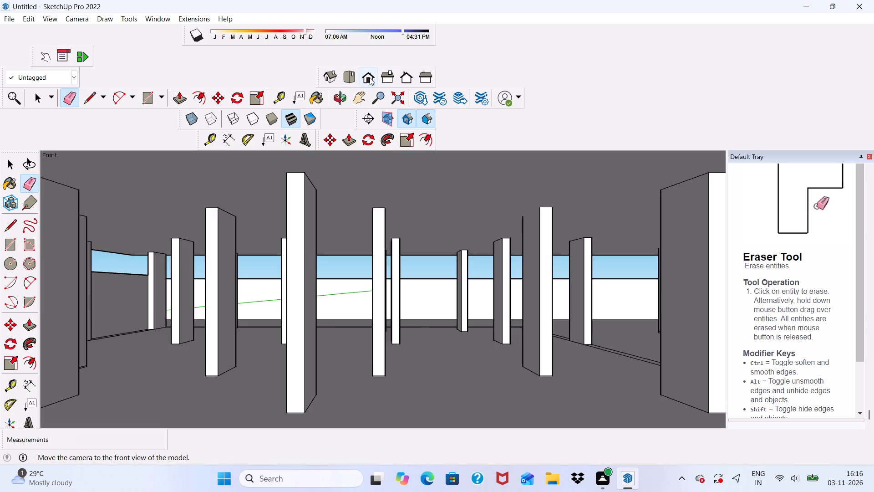
pyautogui.scroll(-11, 376, 197)
pyautogui.click(361, 82)
pyautogui.scroll(-2, 330, 196)
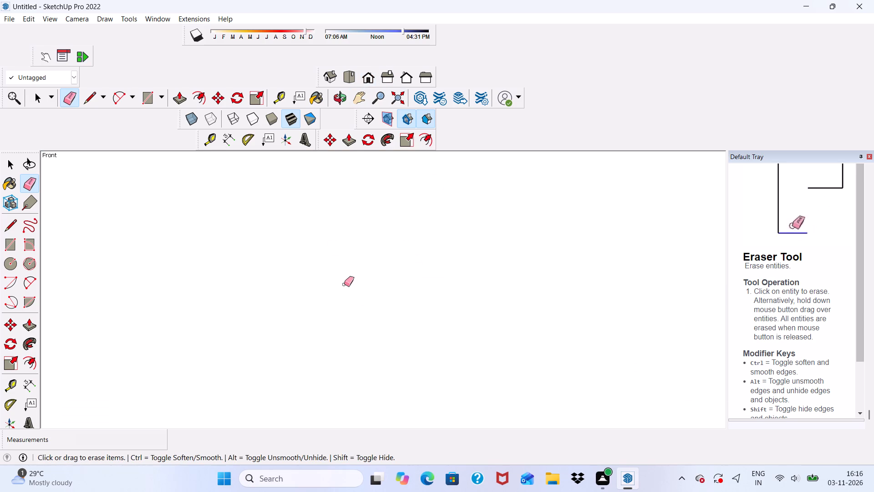
pyautogui.scroll(-20, 344, 284)
pyautogui.scroll(-8, 344, 284)
pyautogui.scroll(-2, 393, 302)
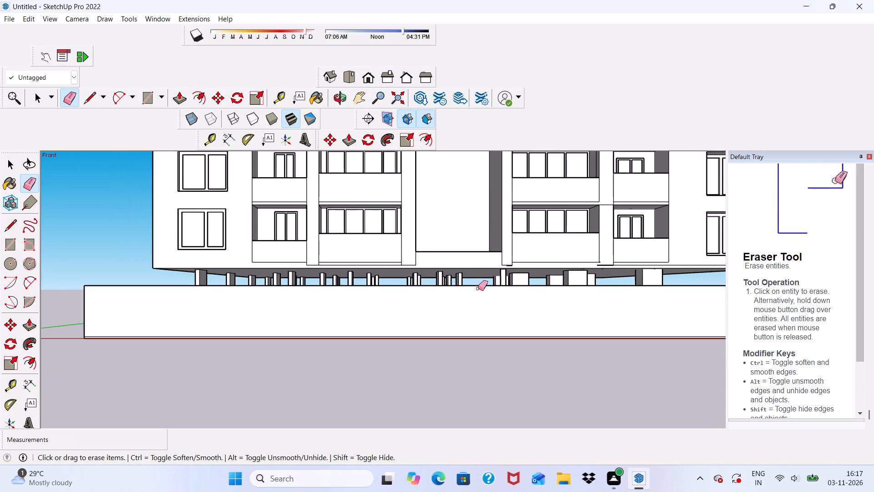
pyautogui.moveTo(478, 292); pyautogui.dragTo(150, 307, button='middle')
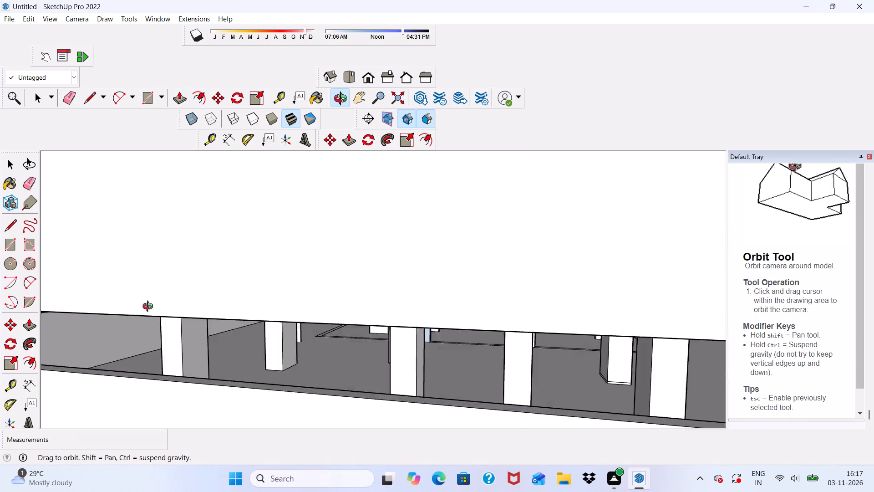
pyautogui.moveTo(150, 307); pyautogui.dragTo(469, 326, button='middle')
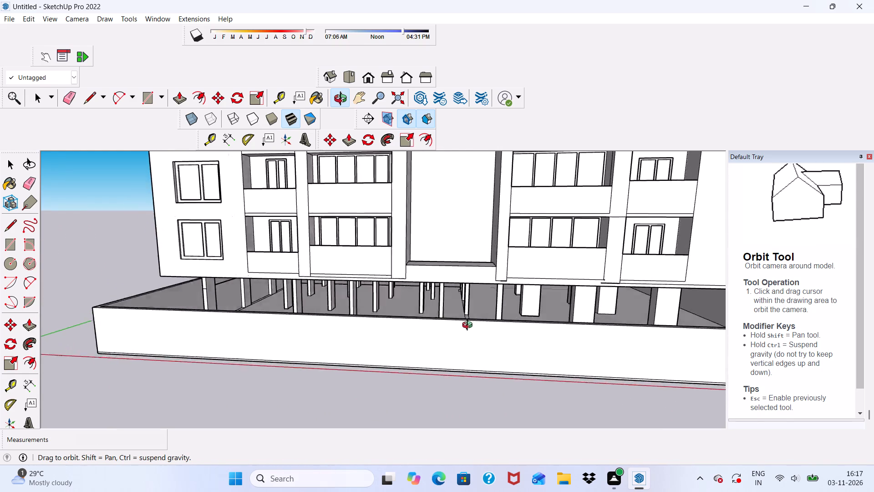
pyautogui.moveTo(469, 326); pyautogui.dragTo(496, 326, button='middle')
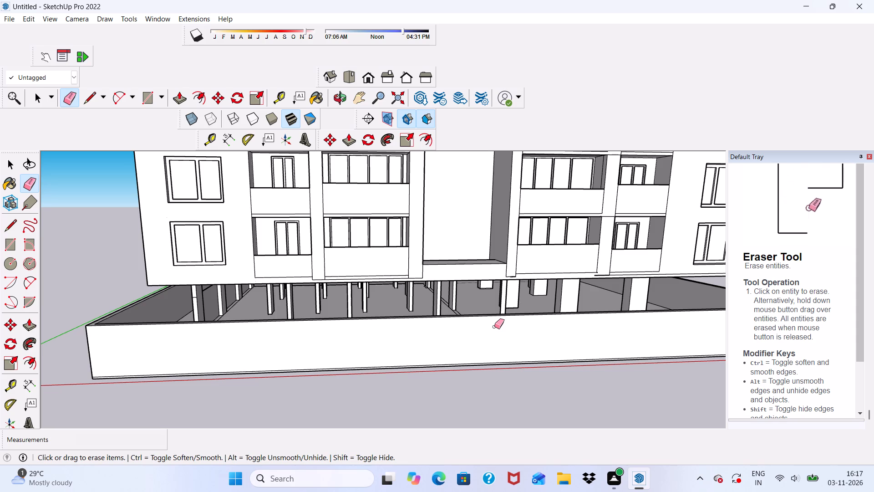
pyautogui.scroll(-4, 487, 346)
pyautogui.moveTo(334, 304); pyautogui.dragTo(287, 319, button='middle')
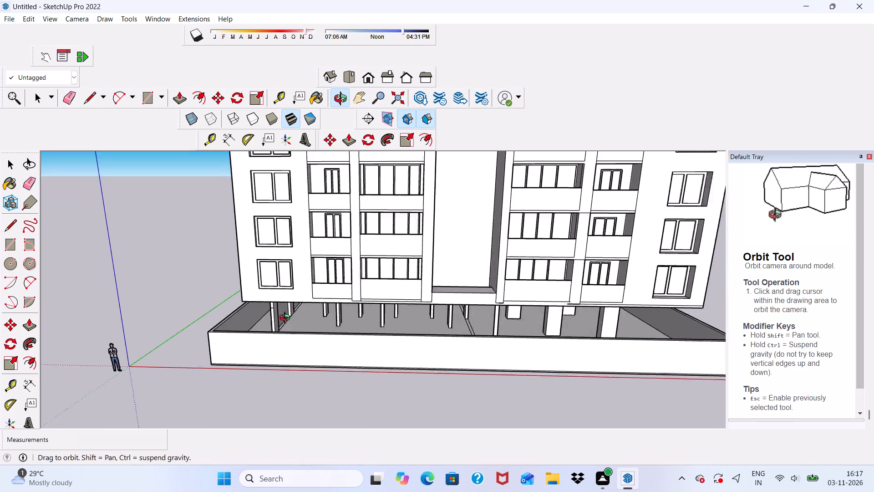
pyautogui.moveTo(287, 319); pyautogui.dragTo(305, 356, button='middle')
pyautogui.scroll(6, 298, 343)
pyautogui.scroll(-1, 302, 328)
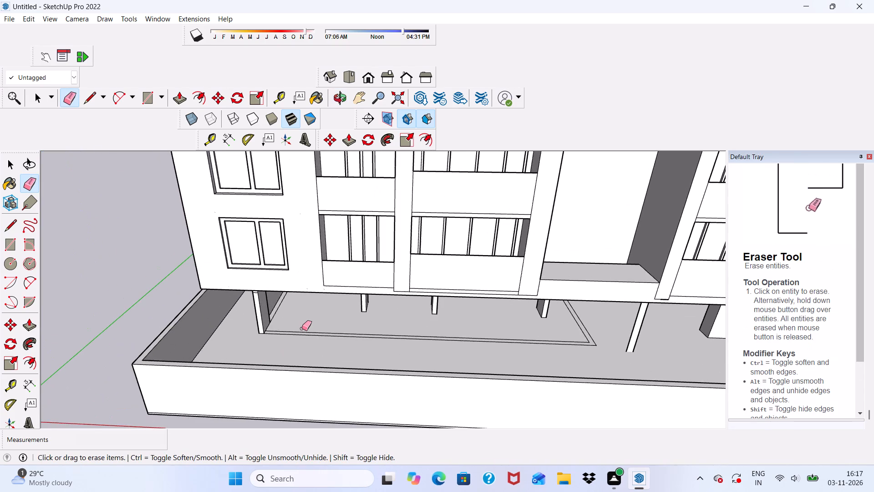
pyautogui.moveTo(302, 328); pyautogui.dragTo(301, 337)
pyautogui.moveTo(293, 332); pyautogui.dragTo(295, 323, button='middle')
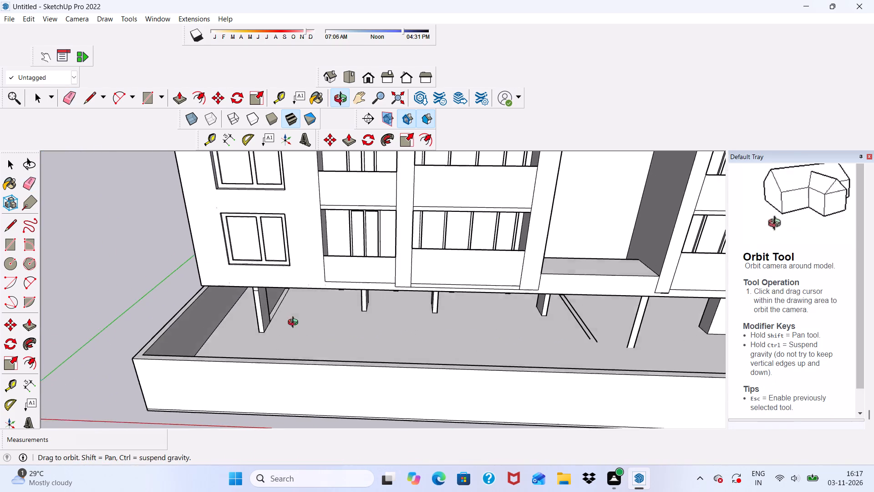
pyautogui.moveTo(295, 323); pyautogui.dragTo(289, 313, button='middle')
# Erase the remaining upright panels between the outer columns along the side of the building.
pyautogui.scroll(5, 287, 284)
pyautogui.scroll(-4, 253, 282)
pyautogui.moveTo(238, 317); pyautogui.dragTo(366, 307, button='middle')
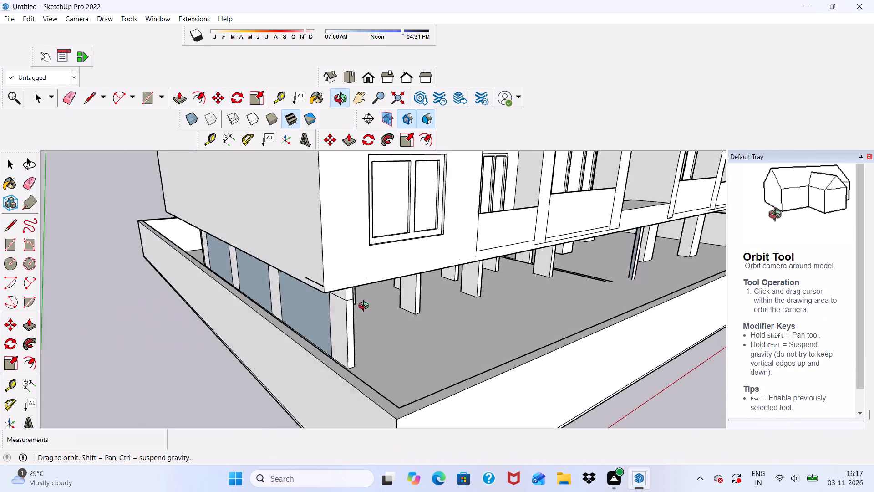
pyautogui.moveTo(366, 307); pyautogui.dragTo(381, 301, button='middle')
pyautogui.scroll(3, 381, 301)
pyautogui.scroll(5, 313, 280)
pyautogui.click(321, 262)
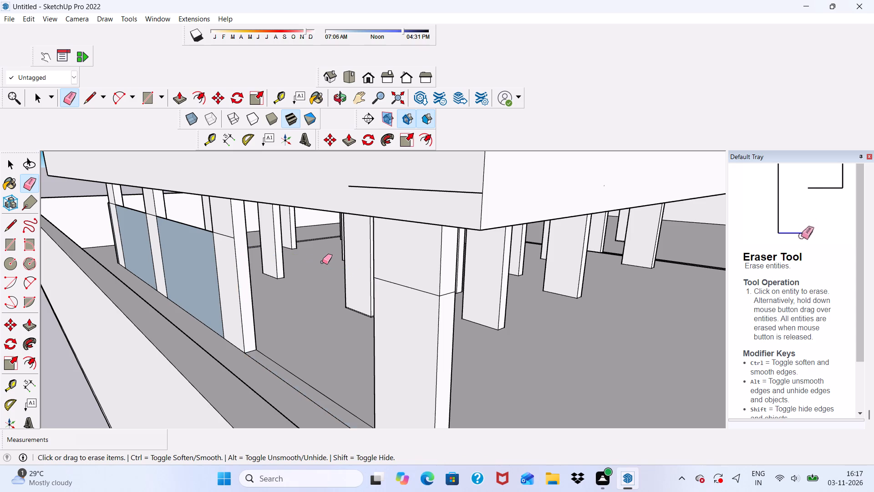
pyautogui.scroll(3, 189, 235)
pyautogui.click(178, 229)
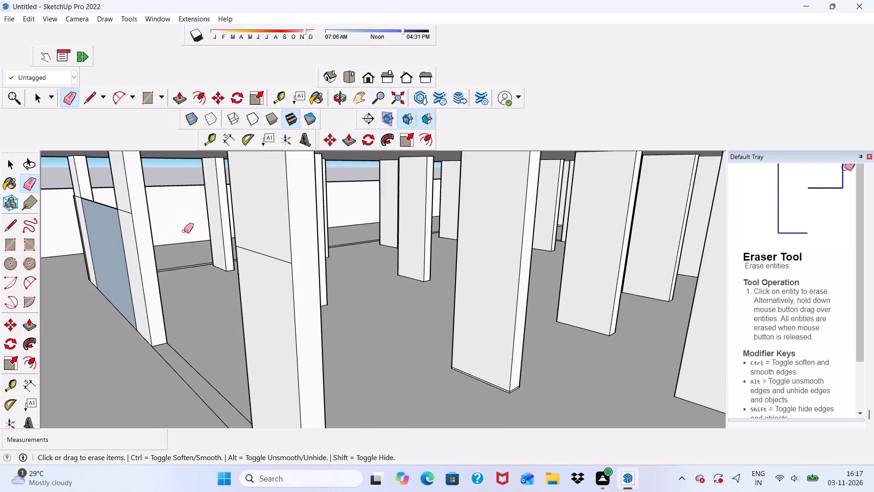
pyautogui.scroll(5, 119, 210)
pyautogui.click(96, 202)
pyautogui.scroll(-3, 115, 211)
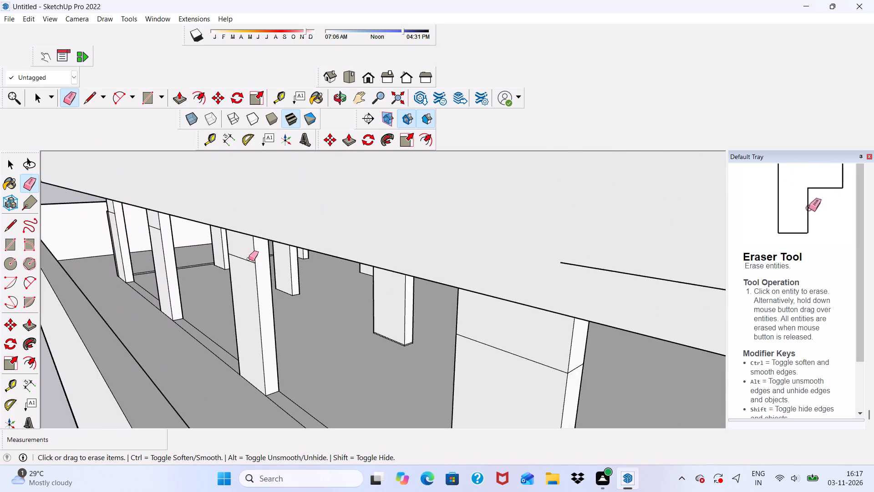
pyautogui.scroll(-3, 249, 259)
# Erase the horizontal seam lines across the faces of the front corner column and its neighbouring side column.
pyautogui.moveTo(261, 271); pyautogui.dragTo(308, 266, button='middle')
pyautogui.scroll(5, 318, 264)
pyautogui.moveTo(268, 248); pyautogui.dragTo(273, 265)
pyautogui.scroll(-6, 273, 270)
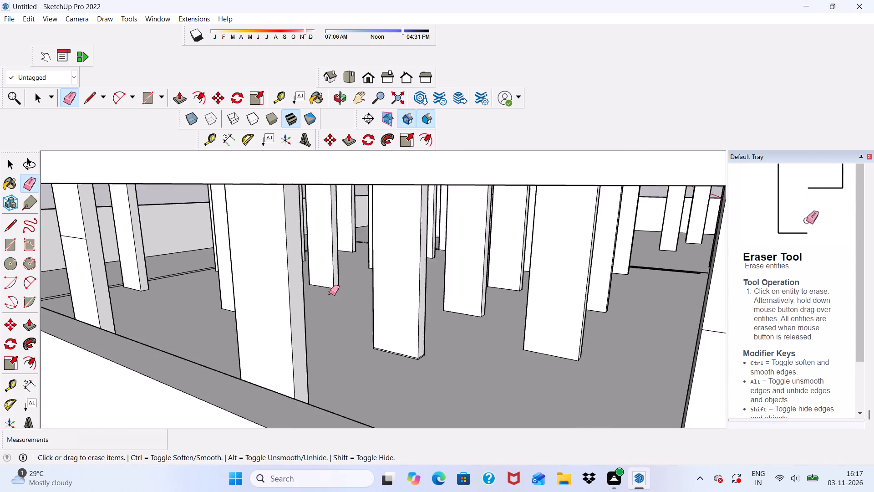
pyautogui.scroll(-5, 330, 293)
pyautogui.scroll(3, 412, 288)
pyautogui.moveTo(459, 303); pyautogui.dragTo(466, 321)
pyautogui.moveTo(478, 345); pyautogui.dragTo(420, 340, button='middle')
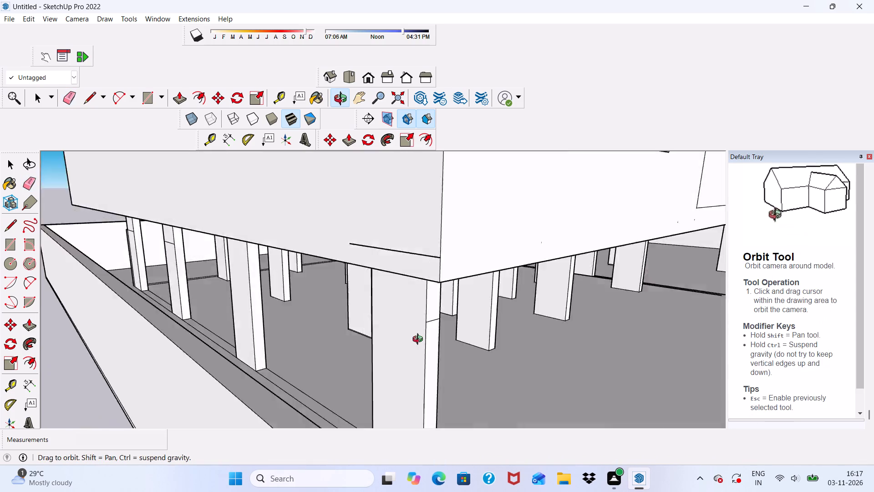
pyautogui.moveTo(420, 340); pyautogui.dragTo(409, 336, button='middle')
pyautogui.scroll(5, 382, 300)
pyautogui.moveTo(395, 307); pyautogui.dragTo(401, 315)
# Erase the horizontal seam lines on the remaining side columns toward the far end of the building.
pyautogui.scroll(-3, 397, 315)
pyautogui.moveTo(318, 327); pyautogui.dragTo(470, 327, button='middle')
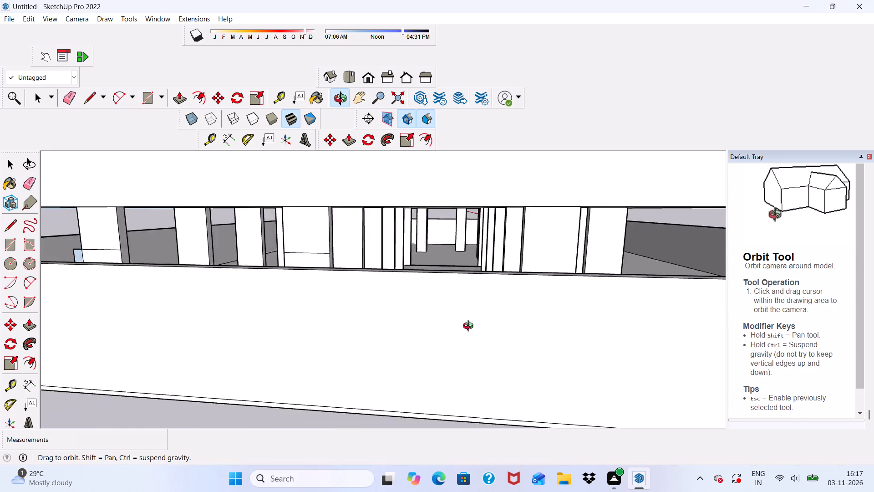
pyautogui.moveTo(470, 327); pyautogui.dragTo(573, 334, button='middle')
pyautogui.scroll(6, 509, 273)
pyautogui.click(478, 257)
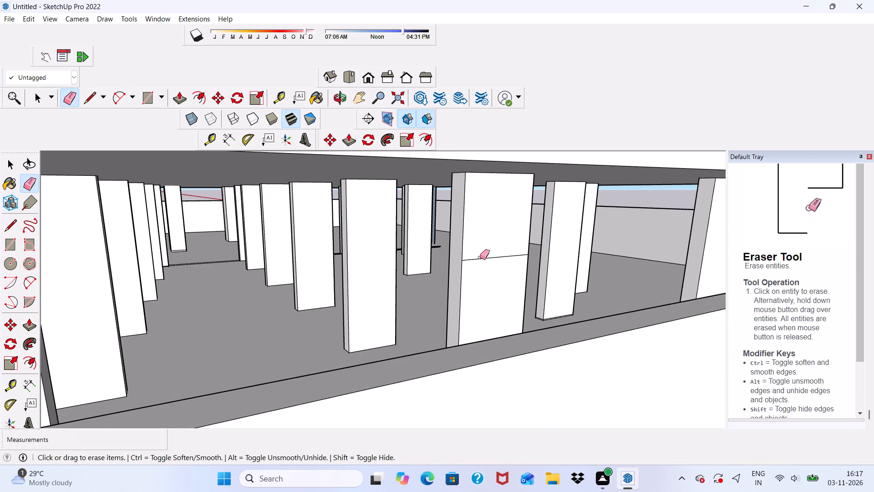
pyautogui.scroll(-5, 475, 263)
pyautogui.scroll(6, 206, 284)
pyautogui.moveTo(206, 284); pyautogui.dragTo(206, 292)
pyautogui.scroll(-5, 205, 292)
pyautogui.scroll(2, 163, 324)
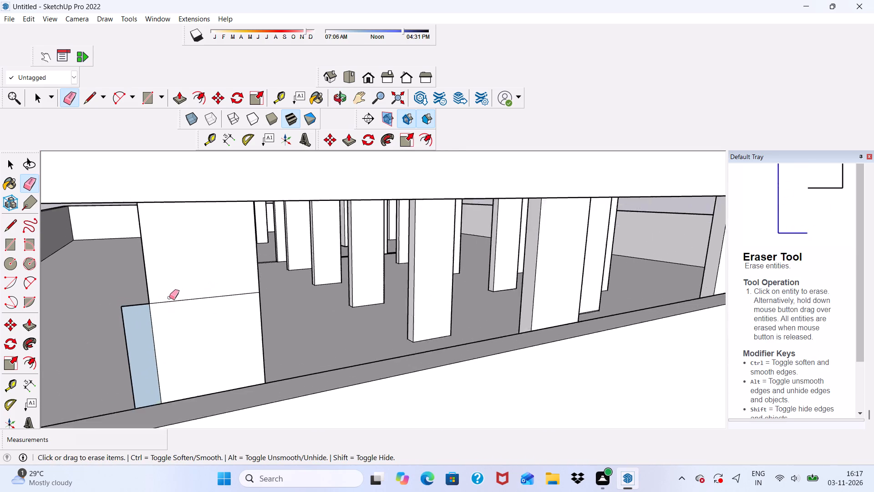
pyautogui.scroll(2, 169, 297)
pyautogui.moveTo(173, 293); pyautogui.dragTo(177, 306)
pyautogui.scroll(-3, 175, 317)
# Erase the leftover panel beside the far side column together with its stray vertical edge.
pyautogui.moveTo(172, 331); pyautogui.dragTo(260, 318, button='middle')
pyautogui.scroll(3, 301, 315)
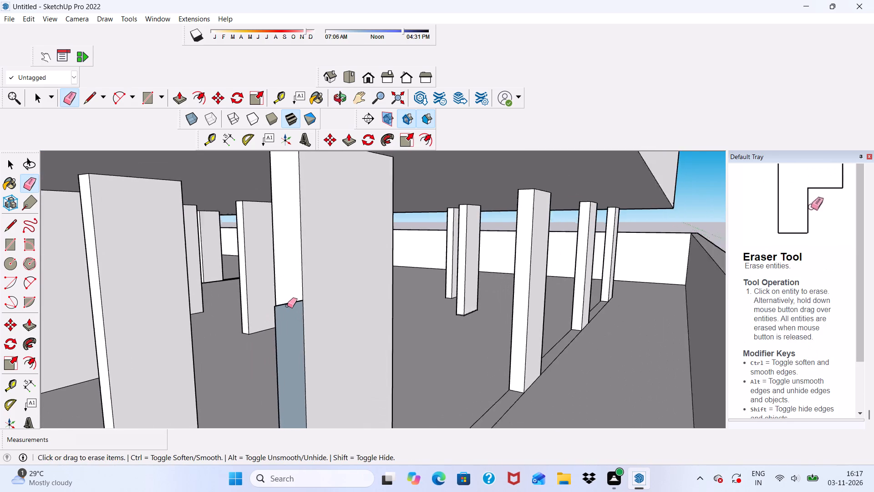
pyautogui.scroll(2, 287, 306)
pyautogui.click(284, 305)
pyautogui.scroll(-5, 284, 305)
pyautogui.moveTo(282, 330); pyautogui.dragTo(440, 325, button='middle')
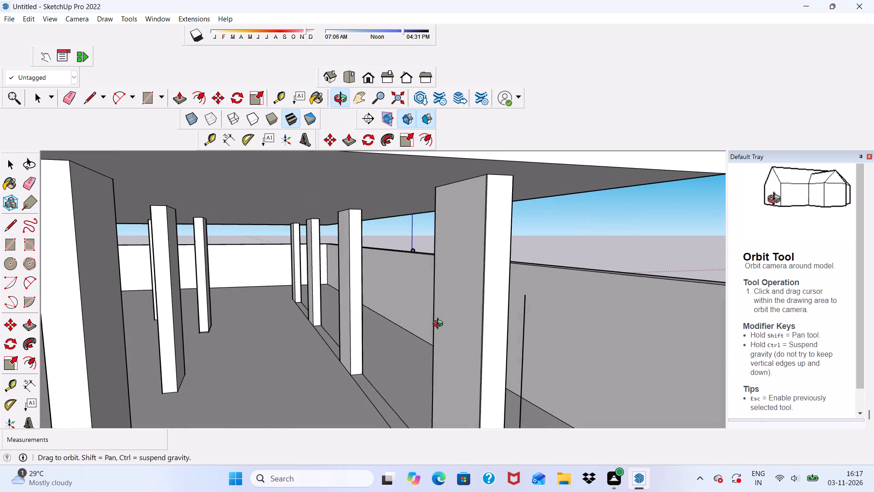
pyautogui.moveTo(440, 325); pyautogui.dragTo(455, 328, button='middle')
pyautogui.scroll(1, 542, 354)
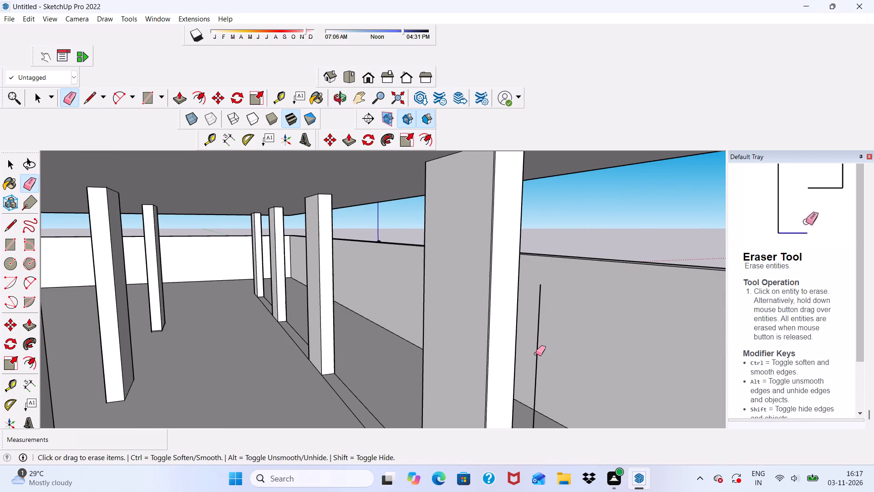
pyautogui.click(536, 354)
pyautogui.click(538, 319)
# Erase the remaining pair of diagonal outline lines on the slab and the stray vertical line beneath the front facade.
pyautogui.scroll(-5, 476, 262)
pyautogui.scroll(-5, 438, 263)
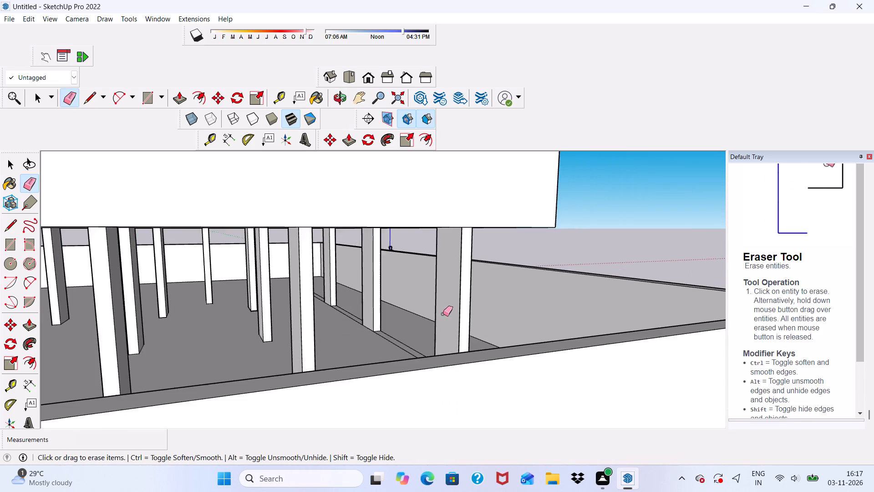
pyautogui.scroll(-2, 443, 315)
pyautogui.moveTo(447, 324); pyautogui.dragTo(17, 346, button='middle')
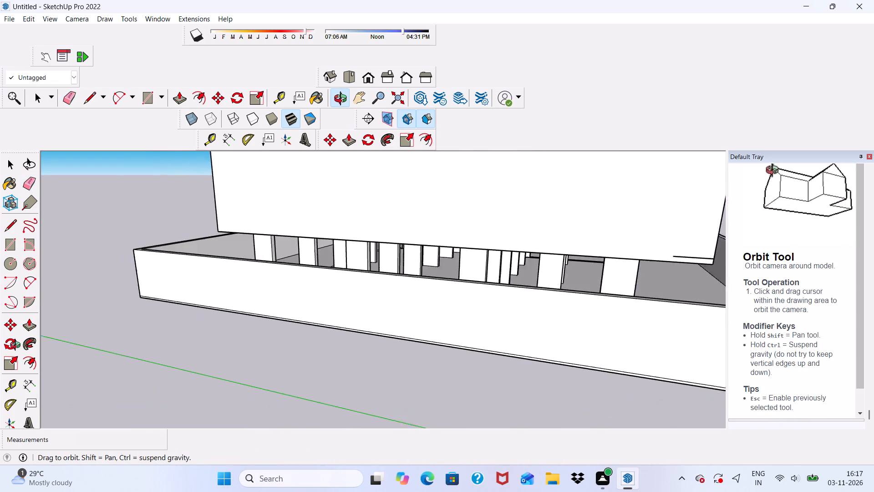
pyautogui.moveTo(17, 346); pyautogui.dragTo(24, 350, button='middle')
pyautogui.moveTo(200, 351); pyautogui.dragTo(56, 350, button='middle')
pyautogui.scroll(1, 106, 334)
pyautogui.scroll(-5, 227, 307)
pyautogui.scroll(1, 701, 329)
pyautogui.moveTo(695, 334); pyautogui.dragTo(684, 357, button='middle')
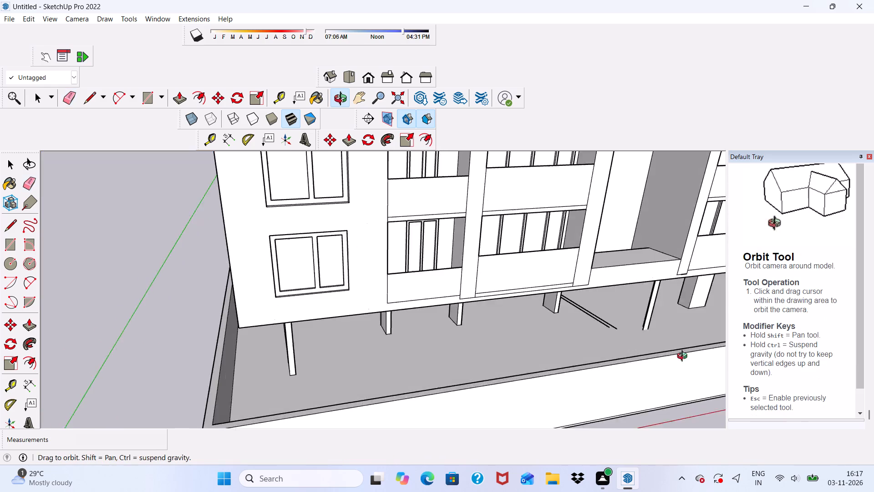
pyautogui.moveTo(684, 357); pyautogui.dragTo(625, 370, button='middle')
pyautogui.scroll(4, 611, 352)
pyautogui.moveTo(611, 348); pyautogui.dragTo(630, 352)
pyautogui.moveTo(707, 375); pyautogui.dragTo(711, 400)
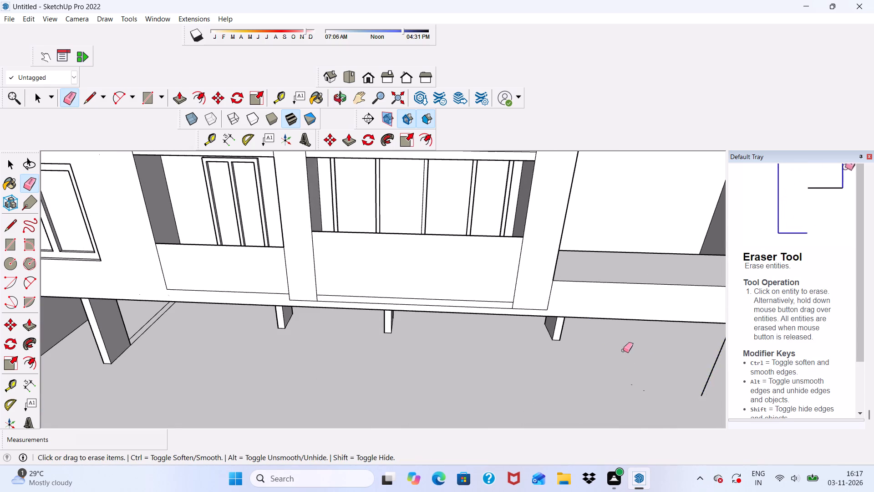
pyautogui.scroll(-8, 445, 328)
pyautogui.moveTo(544, 364); pyautogui.dragTo(498, 320, button='middle')
pyautogui.moveTo(576, 355); pyautogui.dragTo(578, 358)
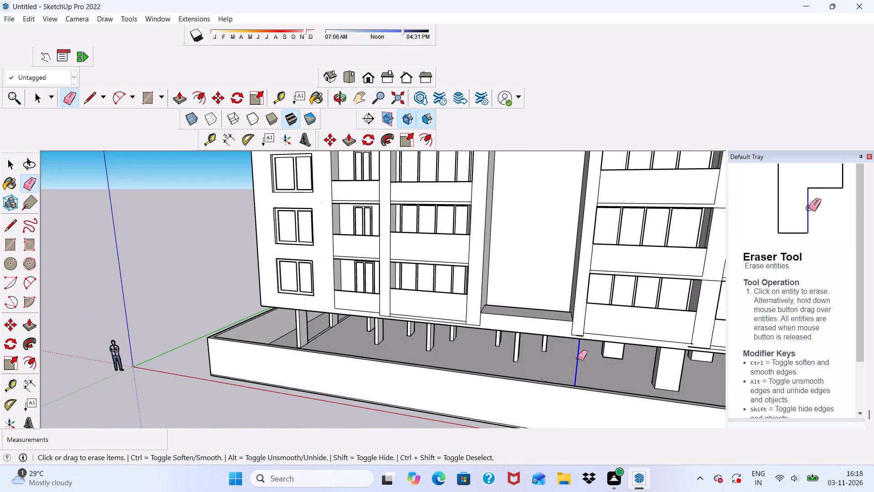
pyautogui.moveTo(578, 358); pyautogui.dragTo(584, 362)
# Examine the whole building and its boundary wall from the front at several heights.
pyautogui.scroll(-5, 453, 331)
pyautogui.moveTo(443, 364); pyautogui.dragTo(506, 341, button='middle')
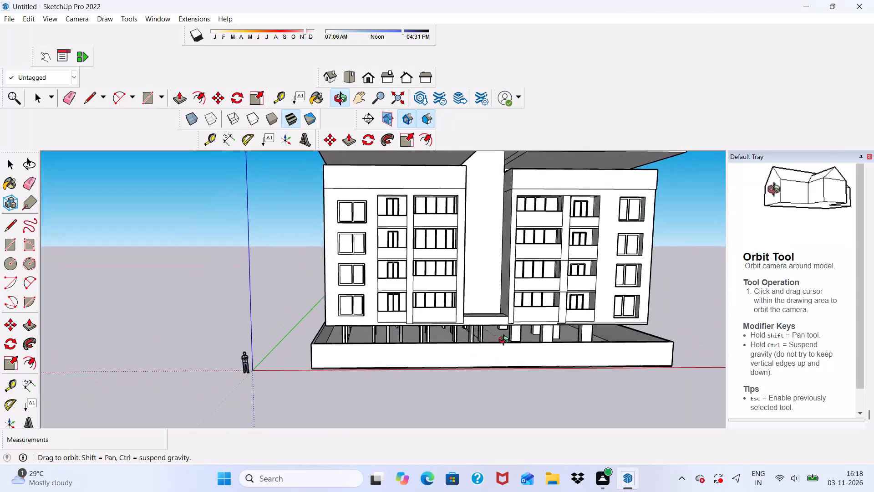
pyautogui.moveTo(506, 341); pyautogui.dragTo(505, 379, button='middle')
pyautogui.scroll(-5, 383, 312)
pyautogui.moveTo(379, 360); pyautogui.dragTo(367, 284, button='middle')
pyautogui.scroll(5, 367, 284)
pyautogui.press('space')
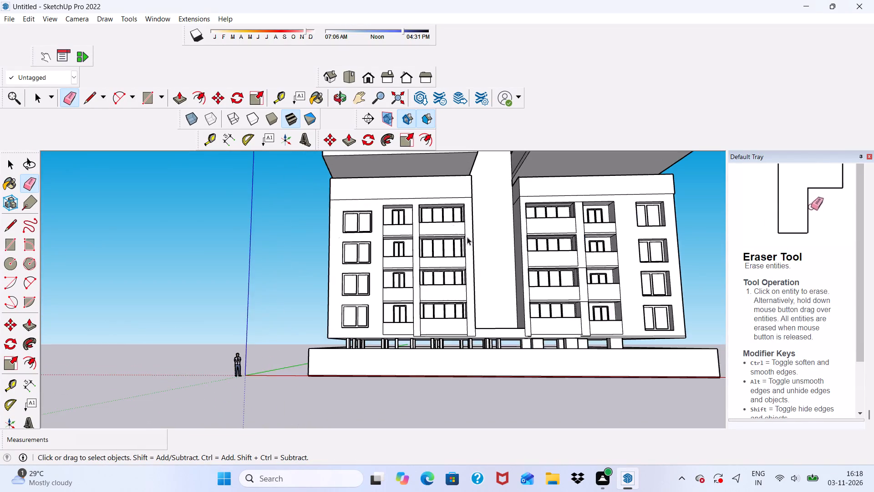
pyautogui.scroll(-8, 449, 225)
pyautogui.moveTo(467, 250); pyautogui.dragTo(427, 277, button='middle')
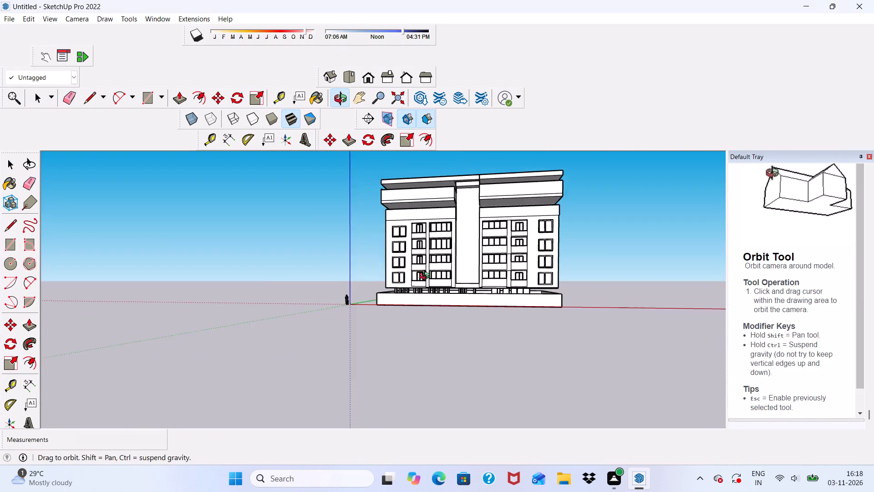
pyautogui.moveTo(427, 277); pyautogui.dragTo(446, 284, button='middle')
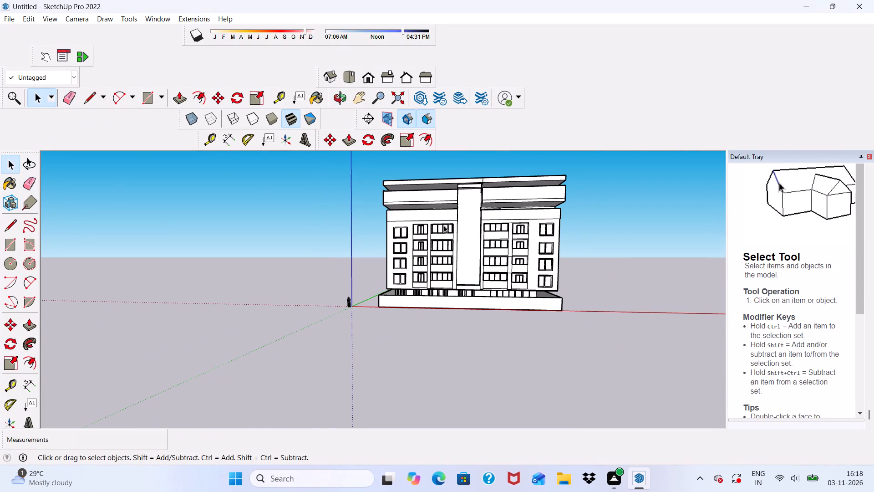
# Extrude the top face of the boundary wall upward by about 2' 4 9/16".
pyautogui.scroll(4, 443, 218)
pyautogui.moveTo(409, 290); pyautogui.dragTo(414, 316, button='middle')
pyautogui.scroll(1, 415, 316)
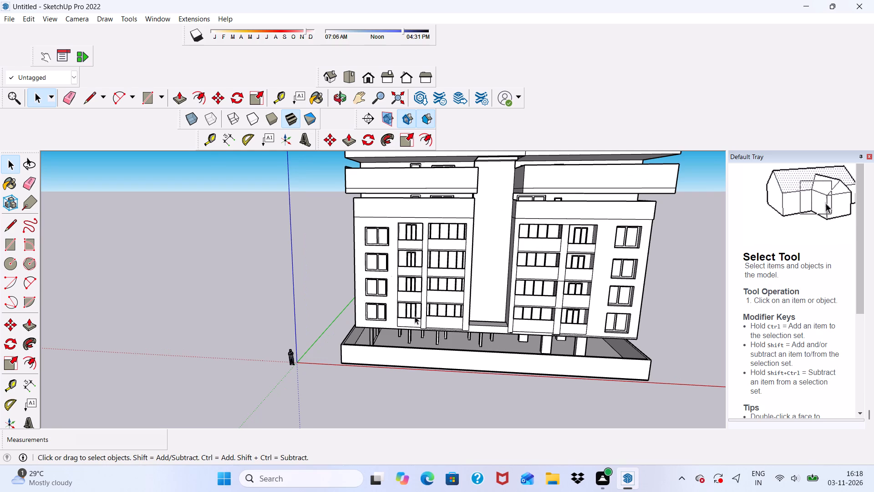
pyautogui.scroll(5, 515, 355)
pyautogui.scroll(5, 423, 354)
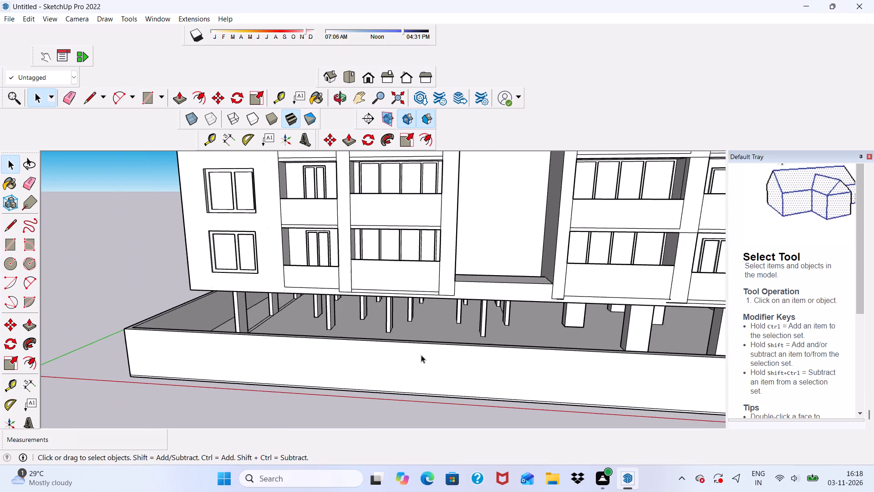
pyautogui.moveTo(415, 355); pyautogui.dragTo(425, 398, button='middle')
pyautogui.scroll(11, 408, 363)
pyautogui.click(369, 373)
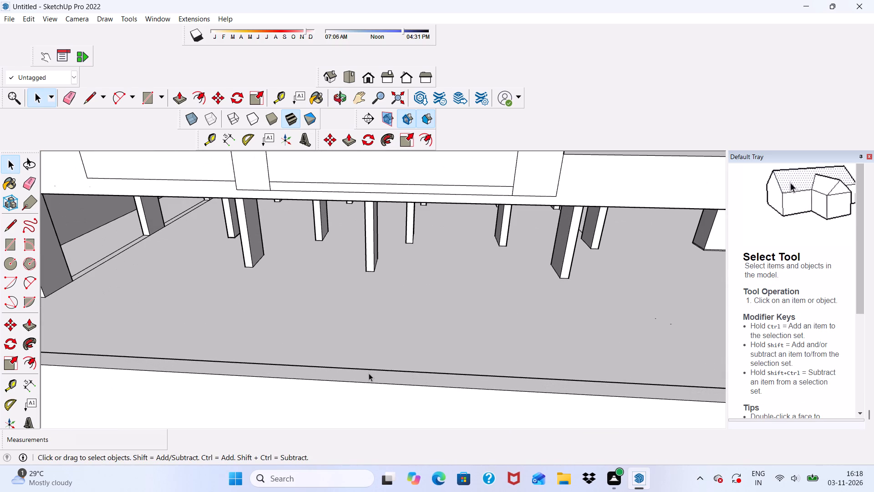
pyautogui.click(176, 93)
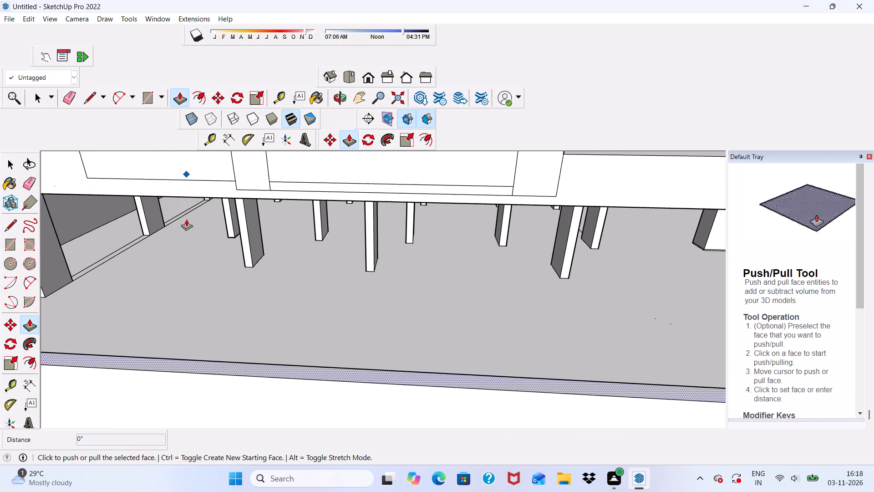
pyautogui.scroll(-1, 190, 236)
pyautogui.scroll(3, 261, 369)
pyautogui.click(259, 337)
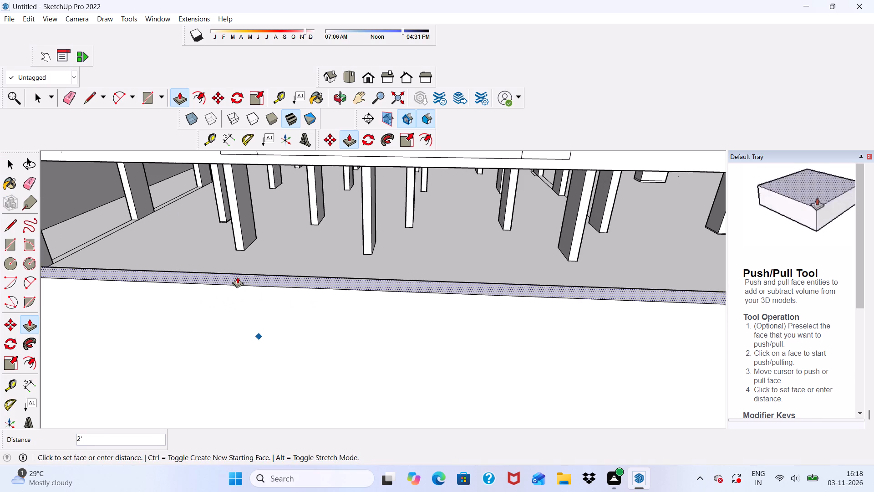
pyautogui.click(233, 269)
pyautogui.scroll(-10, 216, 289)
pyautogui.moveTo(361, 311); pyautogui.dragTo(401, 250, button='middle')
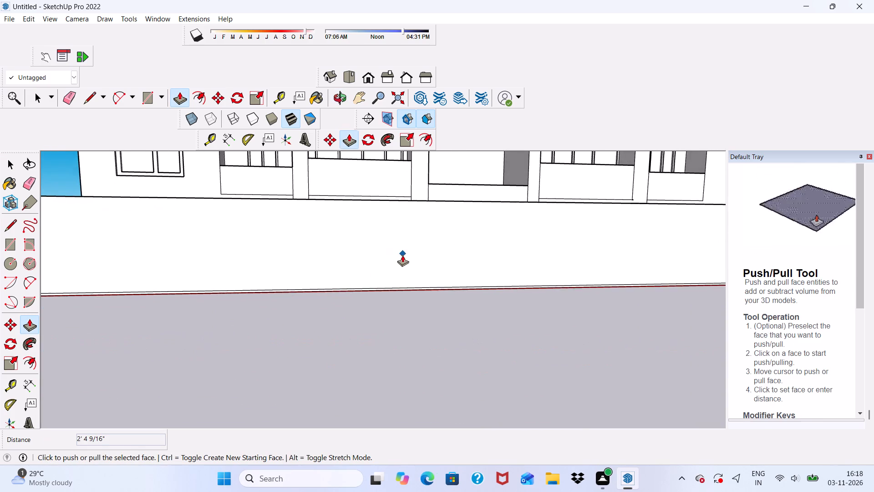
pyautogui.scroll(-8, 296, 264)
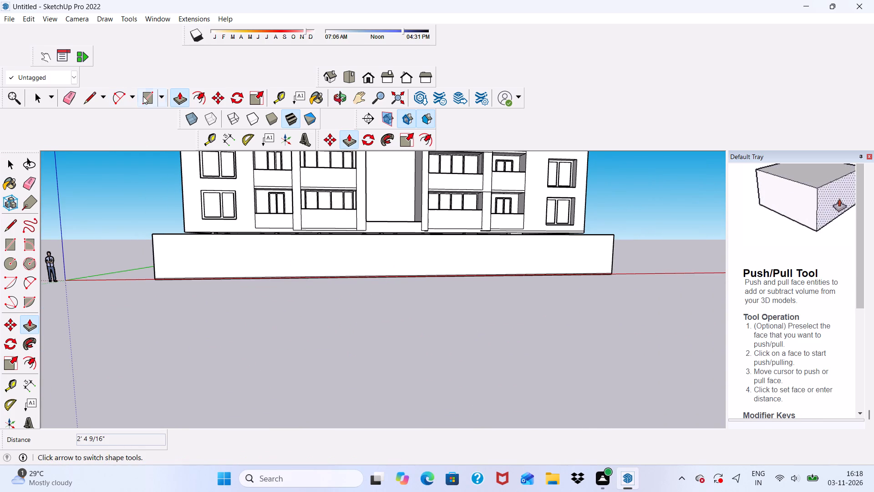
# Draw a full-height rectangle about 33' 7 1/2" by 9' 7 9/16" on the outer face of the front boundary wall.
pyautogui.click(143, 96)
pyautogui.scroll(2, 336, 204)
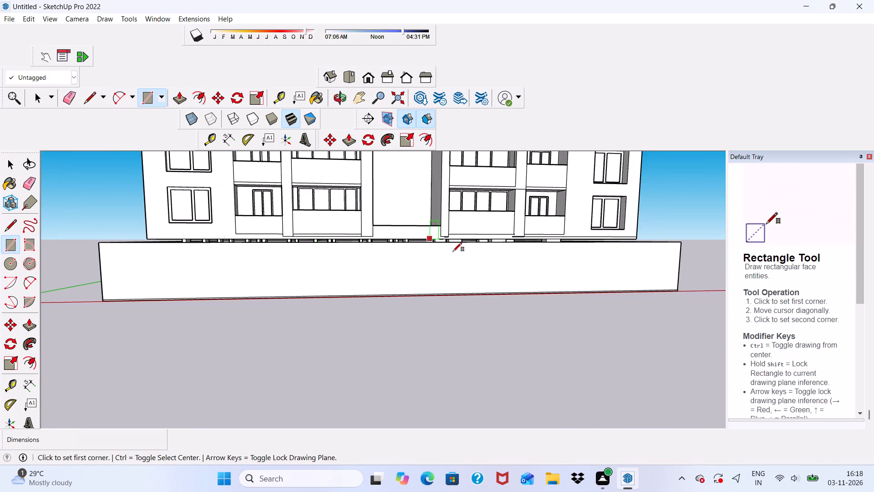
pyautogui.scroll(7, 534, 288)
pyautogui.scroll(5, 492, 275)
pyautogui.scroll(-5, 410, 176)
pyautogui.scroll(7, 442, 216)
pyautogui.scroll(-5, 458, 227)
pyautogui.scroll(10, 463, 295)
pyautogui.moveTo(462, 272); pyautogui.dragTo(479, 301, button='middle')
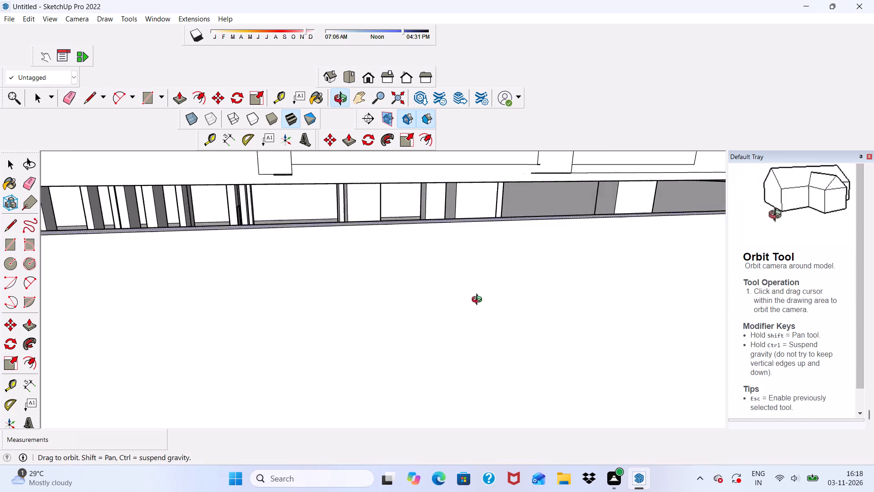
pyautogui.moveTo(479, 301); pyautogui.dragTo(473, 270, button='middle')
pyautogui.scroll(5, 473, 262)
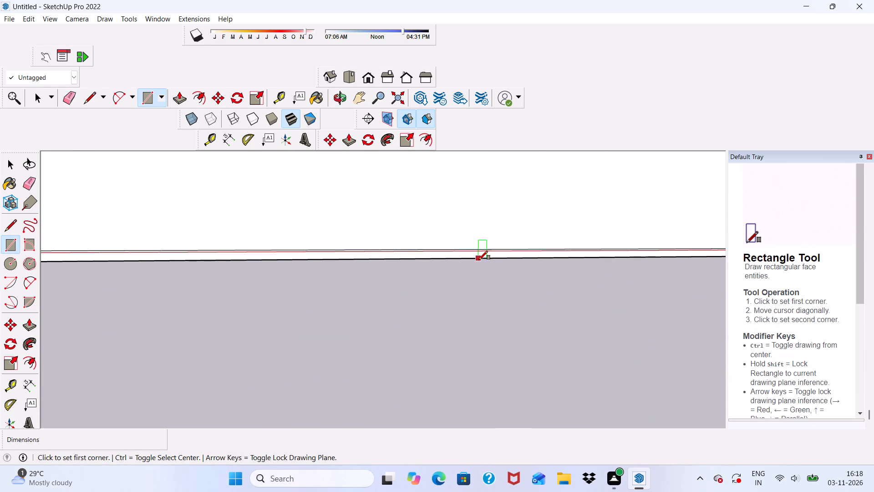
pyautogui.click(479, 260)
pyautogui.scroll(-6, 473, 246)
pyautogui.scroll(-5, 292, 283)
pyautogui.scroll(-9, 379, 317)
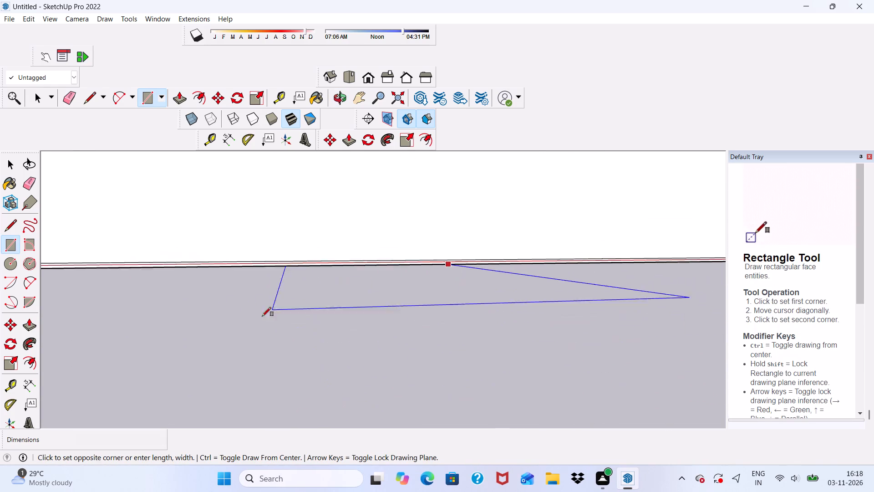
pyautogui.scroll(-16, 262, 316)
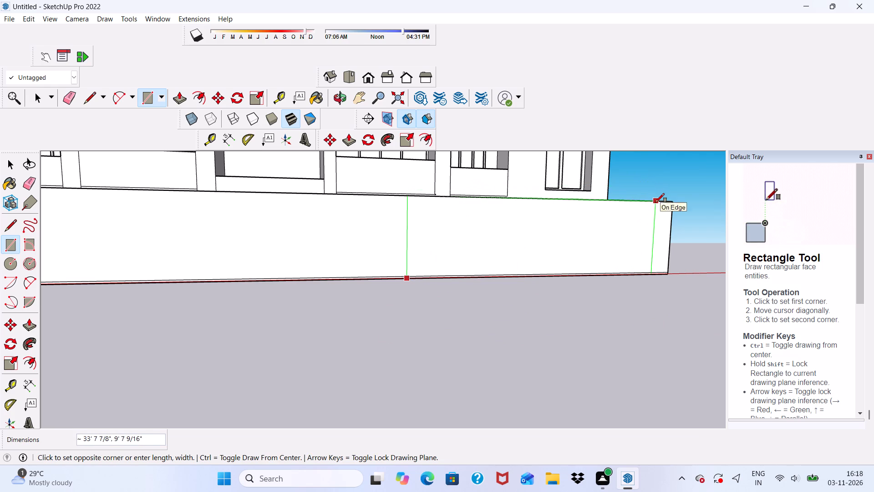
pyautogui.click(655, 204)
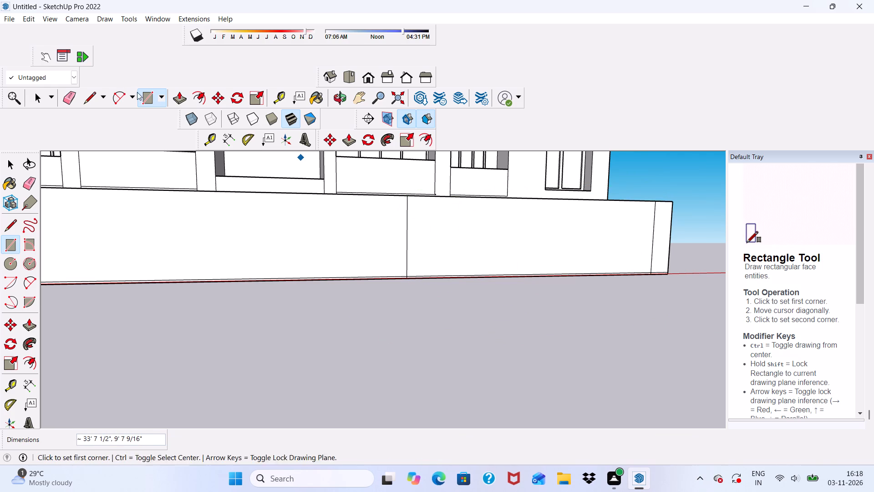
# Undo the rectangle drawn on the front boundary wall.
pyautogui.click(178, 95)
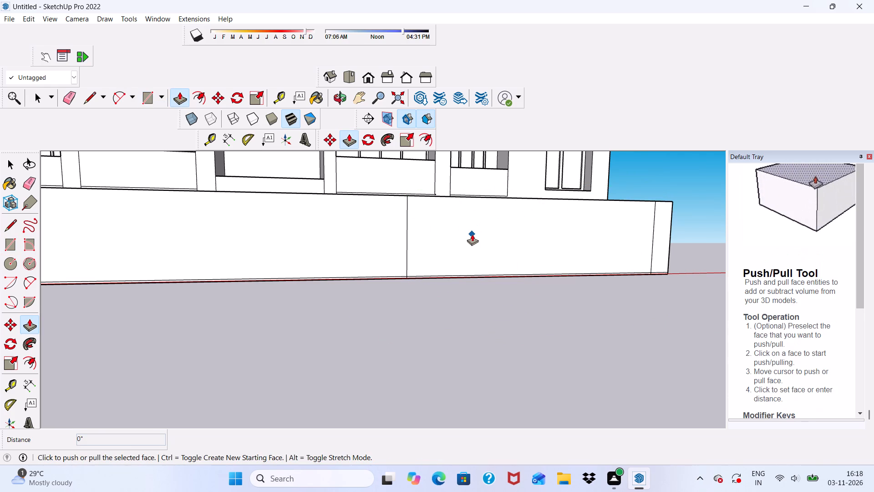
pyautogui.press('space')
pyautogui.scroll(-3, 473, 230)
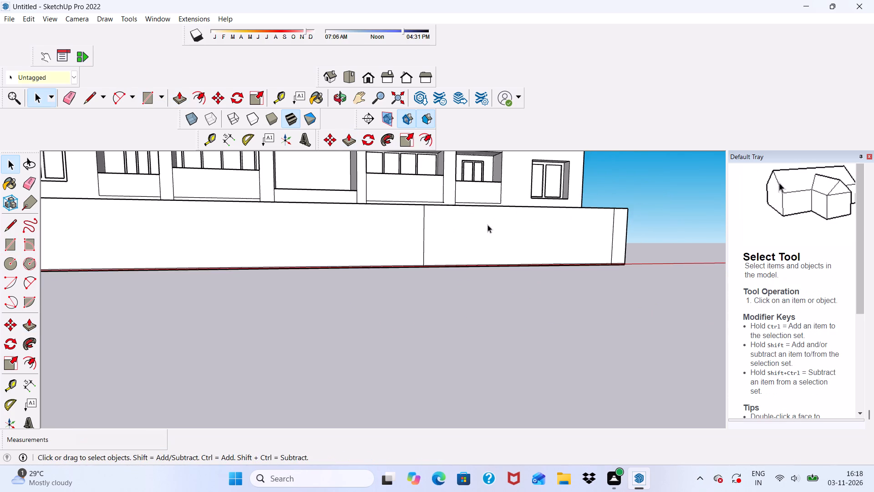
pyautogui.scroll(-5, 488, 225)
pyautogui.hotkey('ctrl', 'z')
# Select the entire connected building with its boundary wall and move it back along the green axis, clear of the red axis.
pyautogui.moveTo(476, 250); pyautogui.dragTo(458, 307, button='middle')
pyautogui.scroll(5, 427, 289)
pyautogui.tripleClick(415, 280)
pyautogui.doubleClick(415, 279)
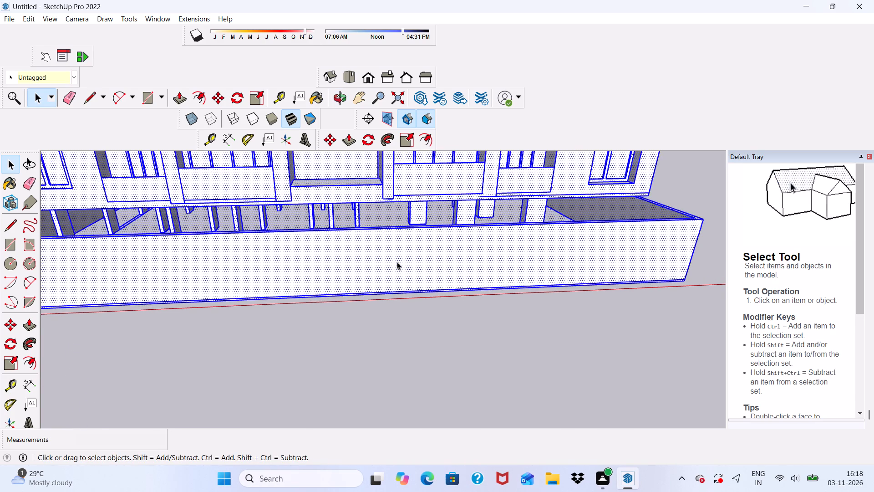
pyautogui.scroll(-6, 389, 261)
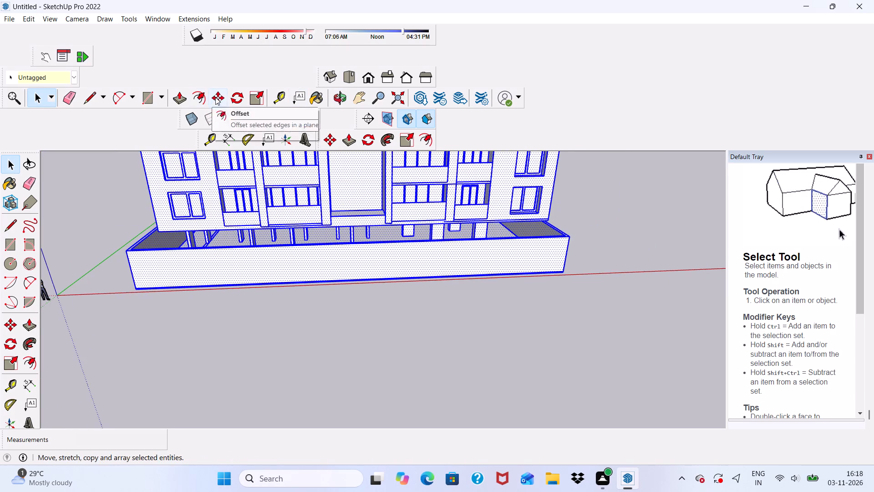
pyautogui.click(216, 97)
pyautogui.scroll(1, 150, 259)
pyautogui.click(134, 286)
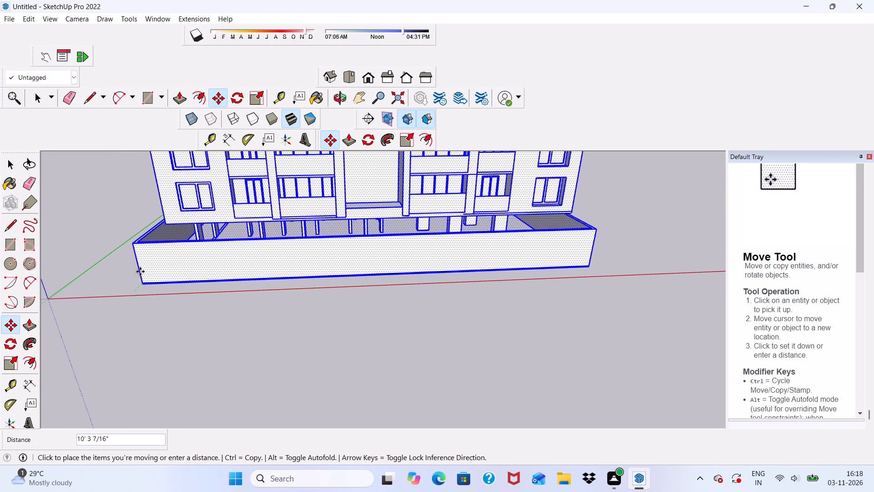
pyautogui.click(163, 250)
pyautogui.press('space')
pyautogui.moveTo(160, 281); pyautogui.dragTo(174, 281)
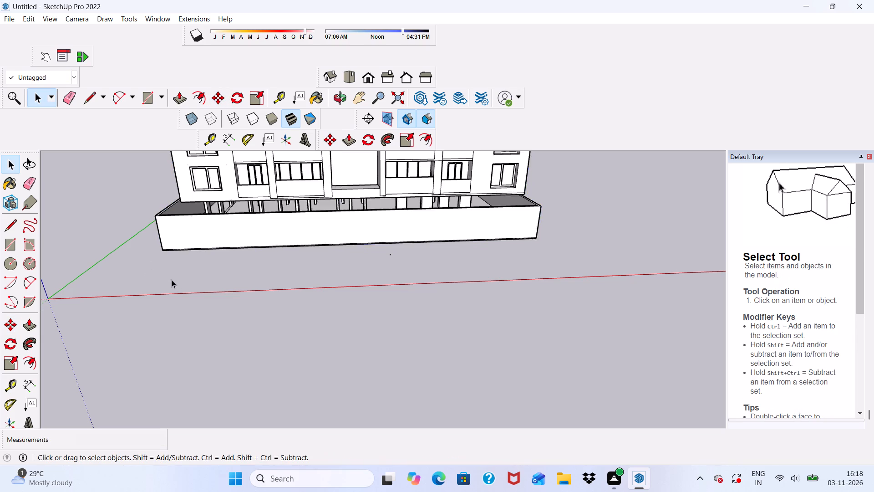
# Erase the horizontal seam line along the base of the front boundary wall.
pyautogui.scroll(-3, 175, 276)
pyautogui.moveTo(250, 272); pyautogui.dragTo(239, 259, button='middle')
pyautogui.scroll(5, 239, 236)
pyautogui.scroll(6, 334, 236)
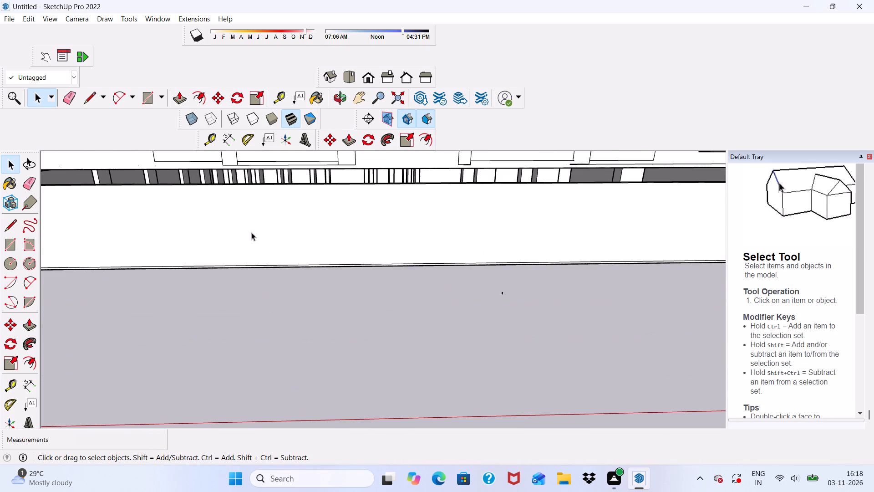
pyautogui.click(66, 94)
pyautogui.scroll(4, 151, 277)
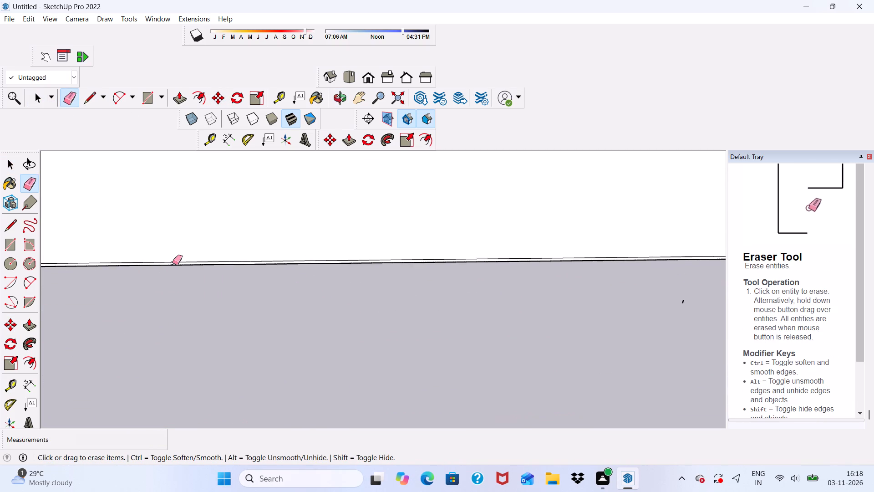
pyautogui.click(173, 262)
pyautogui.scroll(-17, 174, 257)
pyautogui.scroll(2, 366, 277)
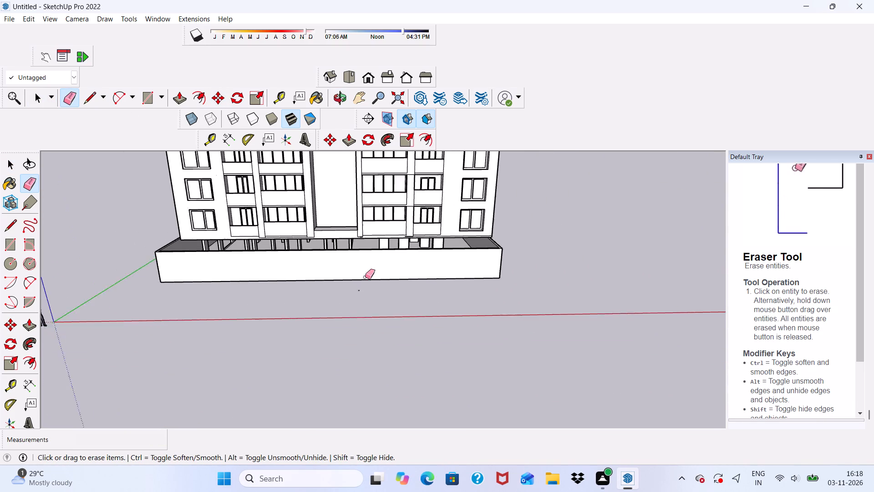
pyautogui.scroll(1, 365, 277)
pyautogui.press('space')
# Draw a full-height gate rectangle about 31' 10 15/16" by 9' 7 9/16" near the far end of the front boundary wall.
pyautogui.click(143, 98)
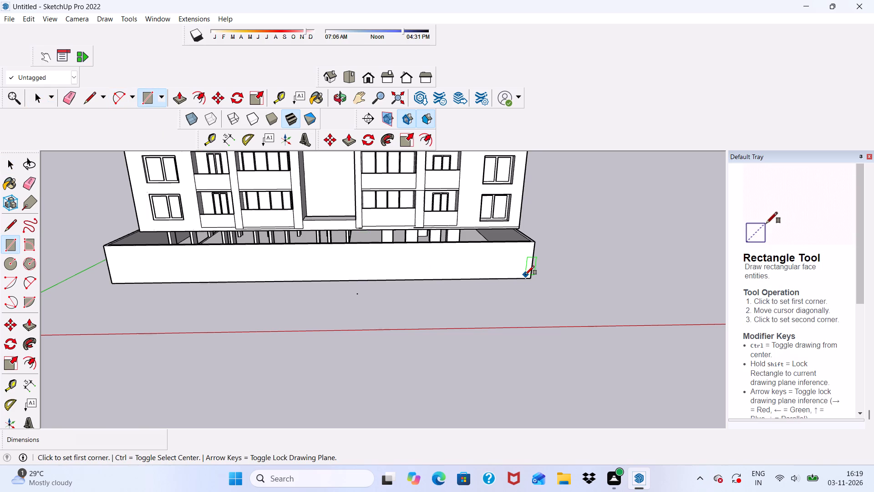
pyautogui.scroll(2, 470, 280)
pyautogui.click(470, 279)
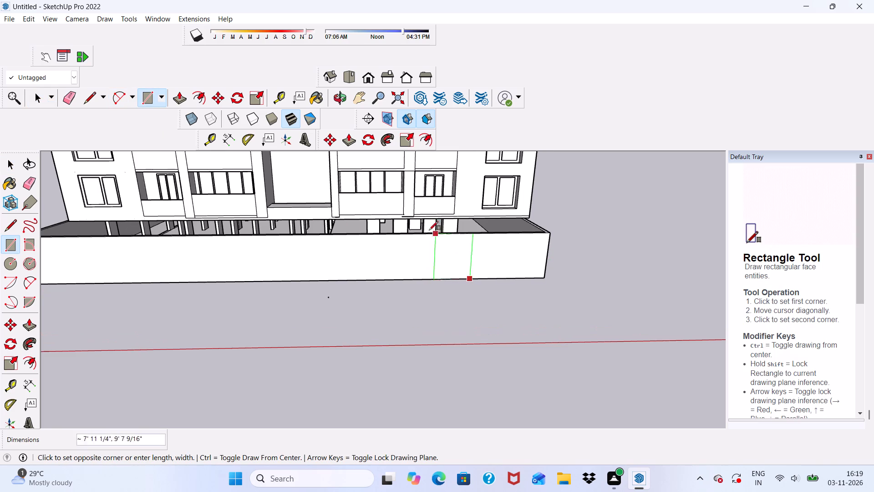
pyautogui.scroll(1, 281, 241)
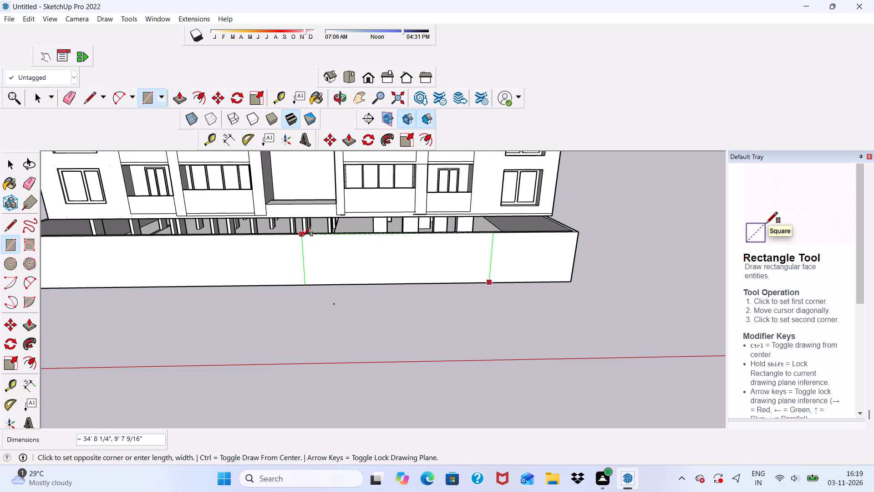
pyautogui.click(317, 234)
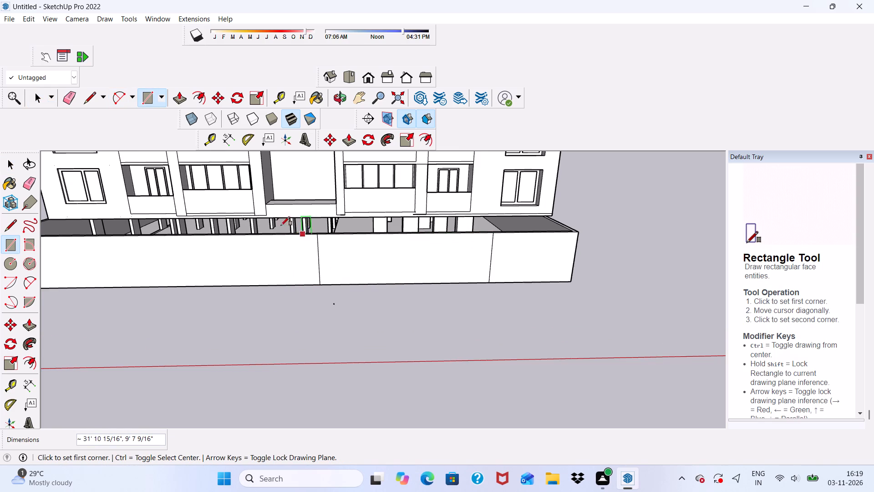
# Push the gate rectangle inward through the boundary wall's thickness by about 1' 10 3/16".
pyautogui.click(181, 98)
pyautogui.scroll(4, 354, 236)
pyautogui.moveTo(379, 239); pyautogui.dragTo(384, 241)
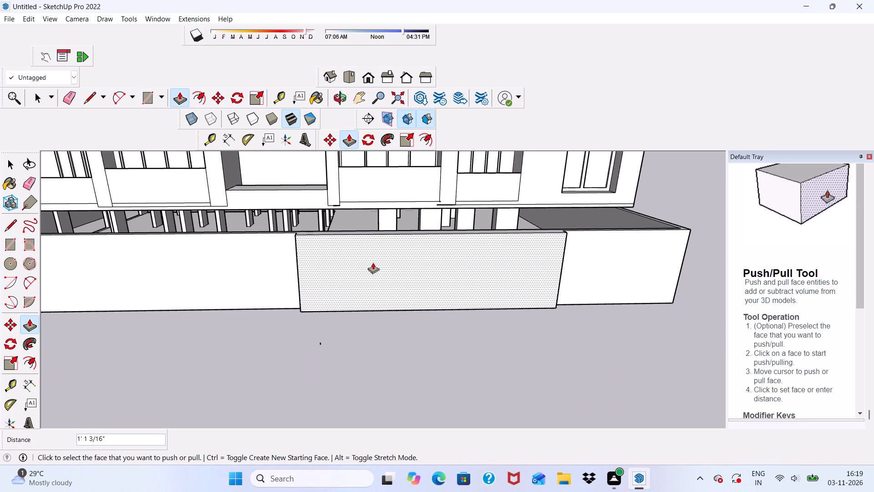
pyautogui.moveTo(373, 262); pyautogui.dragTo(373, 250)
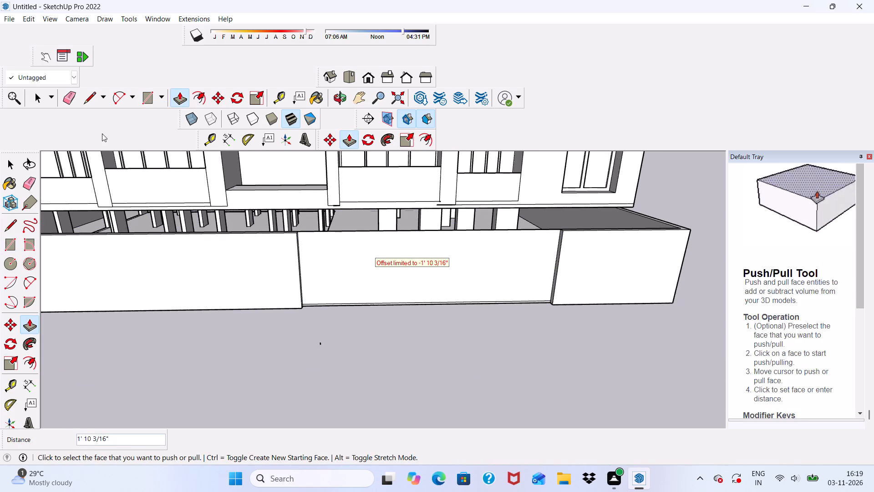
# Erase the top edge of the recessed panel to open the gateway in the front boundary wall.
pyautogui.click(73, 94)
pyautogui.scroll(3, 315, 264)
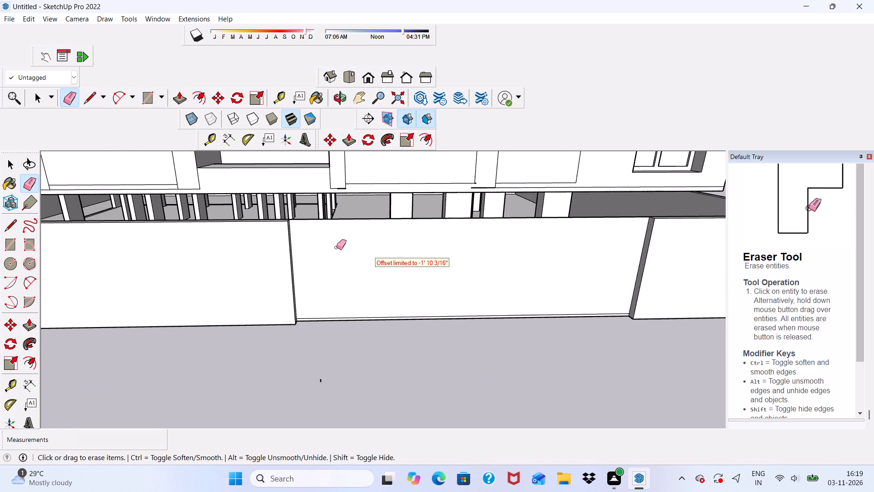
pyautogui.moveTo(330, 220); pyautogui.dragTo(338, 220)
# Erase the stray short line on the ground in front of the boundary wall's gateway.
pyautogui.scroll(-4, 341, 223)
pyautogui.moveTo(351, 262); pyautogui.dragTo(346, 297, button='middle')
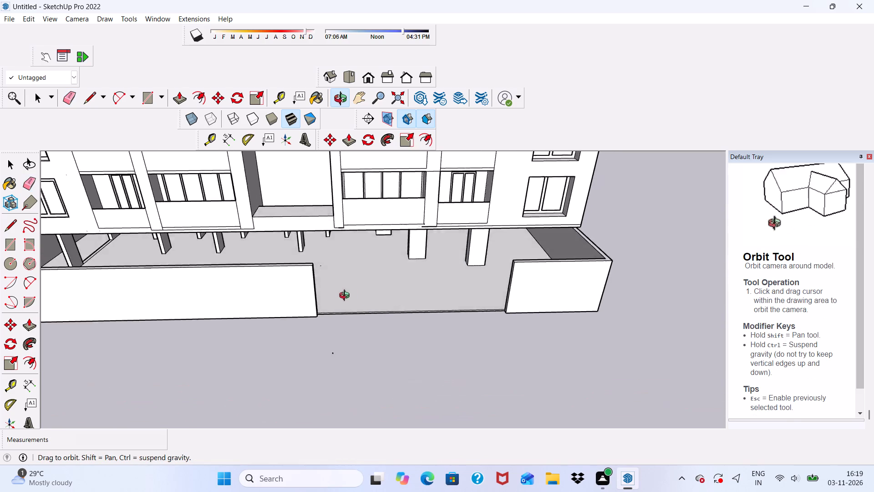
pyautogui.moveTo(346, 297); pyautogui.dragTo(237, 341, button='middle')
pyautogui.scroll(2, 225, 348)
pyautogui.moveTo(224, 348); pyautogui.dragTo(245, 373)
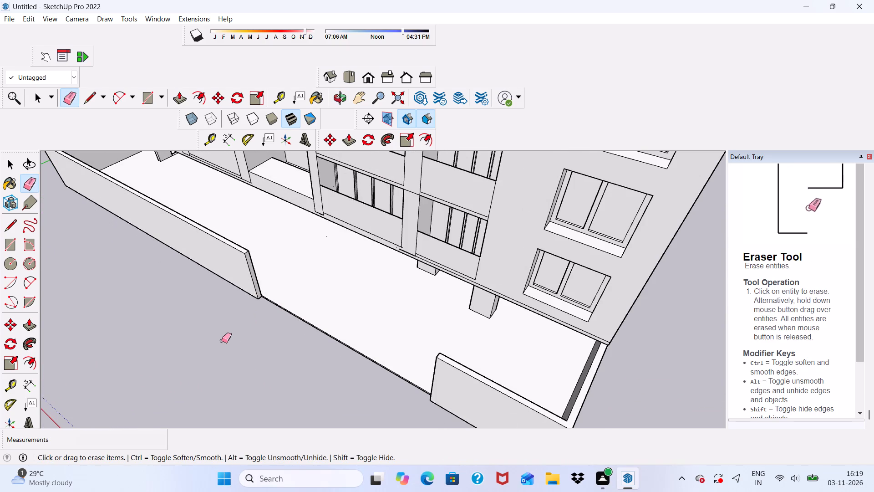
pyautogui.moveTo(220, 341); pyautogui.dragTo(219, 355)
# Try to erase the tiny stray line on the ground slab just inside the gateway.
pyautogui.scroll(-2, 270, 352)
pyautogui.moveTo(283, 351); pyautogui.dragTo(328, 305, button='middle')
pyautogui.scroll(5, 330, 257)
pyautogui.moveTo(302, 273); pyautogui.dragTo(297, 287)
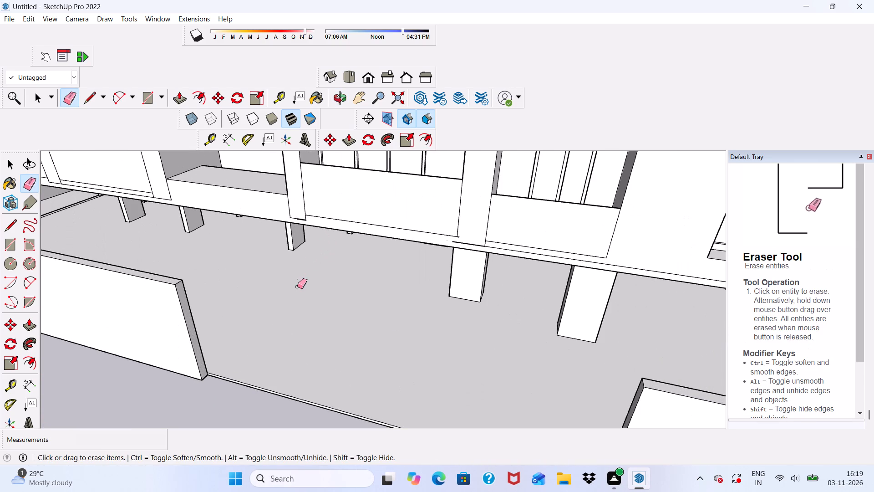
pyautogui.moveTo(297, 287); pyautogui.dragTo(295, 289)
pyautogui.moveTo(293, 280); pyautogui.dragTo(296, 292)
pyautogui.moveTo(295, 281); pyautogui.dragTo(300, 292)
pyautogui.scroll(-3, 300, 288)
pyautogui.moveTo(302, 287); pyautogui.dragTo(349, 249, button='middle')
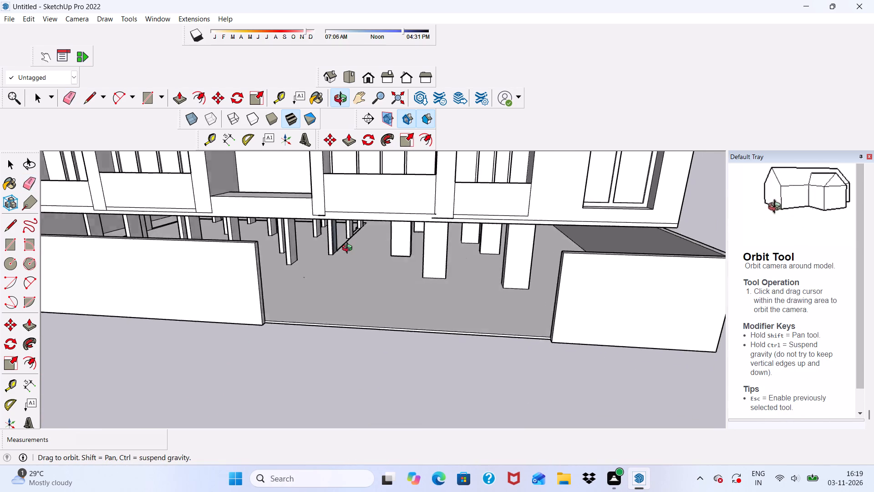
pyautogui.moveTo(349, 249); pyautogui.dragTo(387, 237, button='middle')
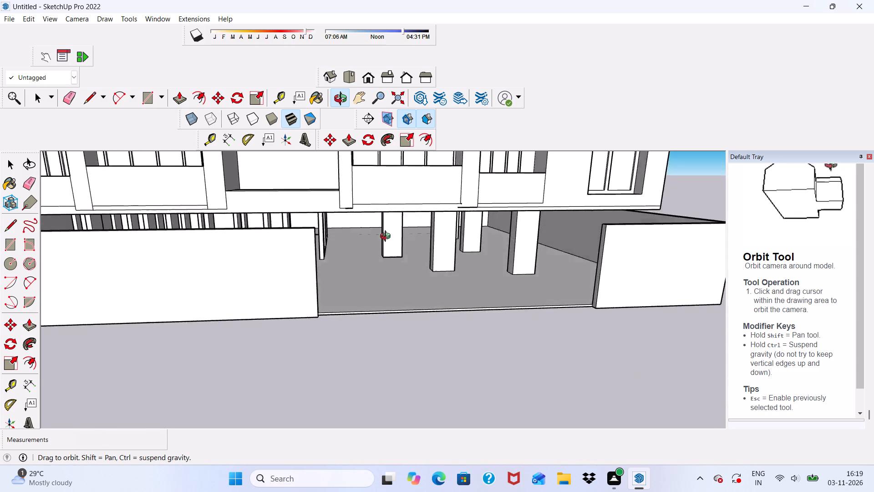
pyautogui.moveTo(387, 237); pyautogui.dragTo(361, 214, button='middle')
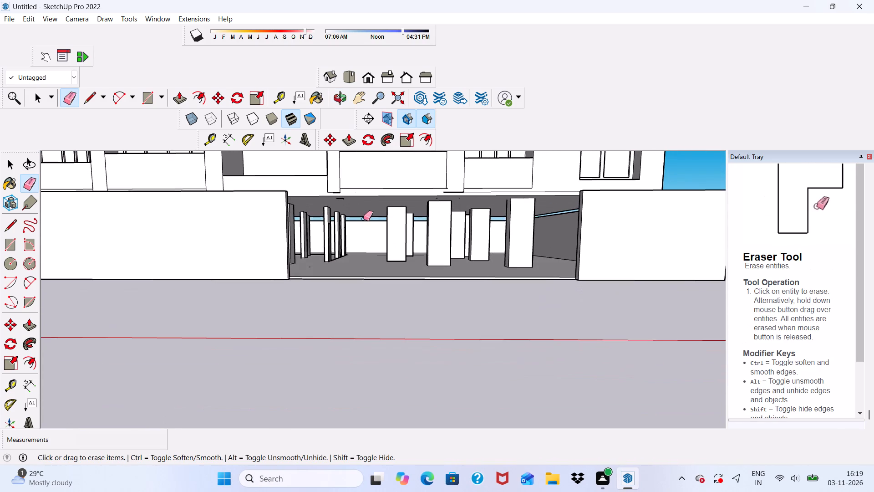
# Examine the gateway and the whole front boundary wall from low, raised and distant viewpoints.
pyautogui.scroll(4, 385, 244)
pyautogui.scroll(-5, 389, 246)
pyautogui.moveTo(400, 263); pyautogui.dragTo(405, 275, button='middle')
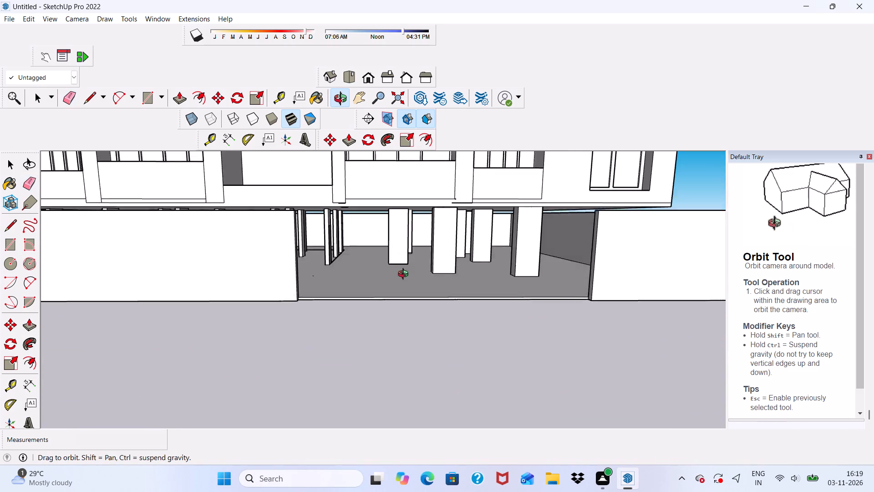
pyautogui.moveTo(405, 275); pyautogui.dragTo(361, 321, button='middle')
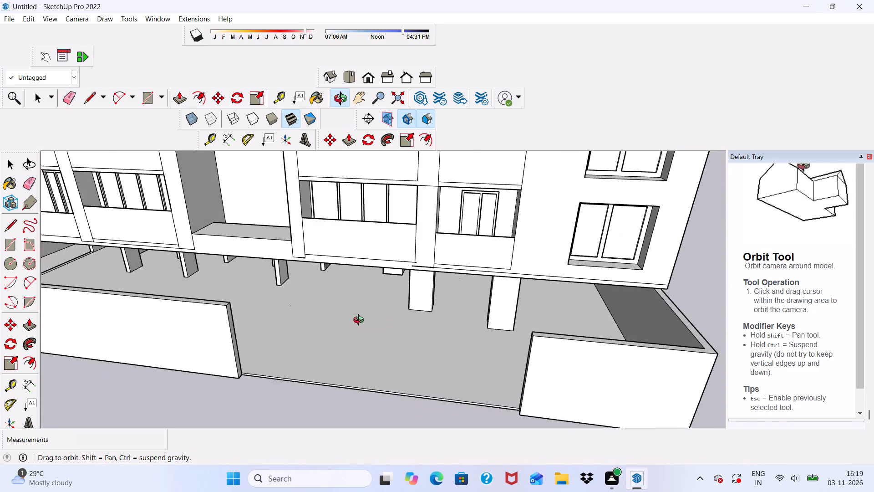
pyautogui.moveTo(361, 321); pyautogui.dragTo(357, 321, button='middle')
pyautogui.moveTo(396, 302); pyautogui.dragTo(442, 290, button='middle')
pyautogui.scroll(-4, 447, 288)
pyautogui.press('space')
pyautogui.scroll(-5, 468, 306)
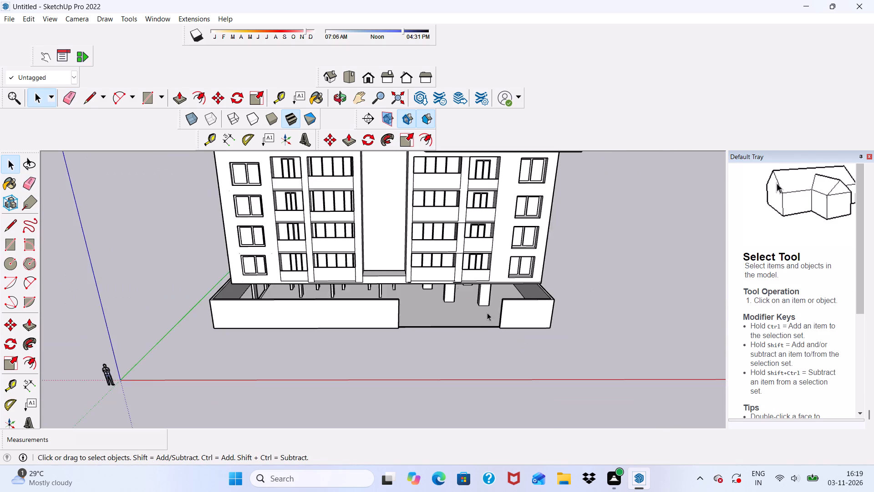
pyautogui.scroll(-4, 487, 313)
pyautogui.scroll(5, 311, 350)
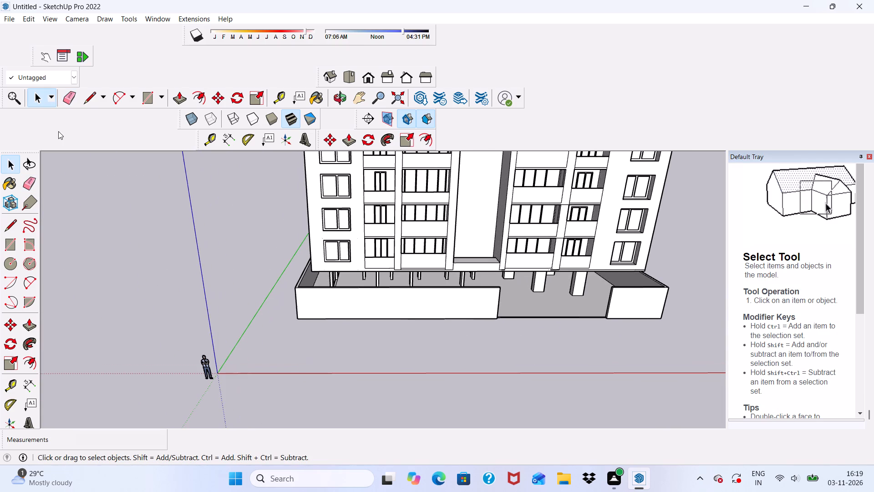
# Draw a full-height vertical rectangle, about 9' 7 9/16" by 1' 10 5/8", at the front boundary wall's outer end, away from the gateway.
pyautogui.click(148, 100)
pyautogui.scroll(5, 279, 329)
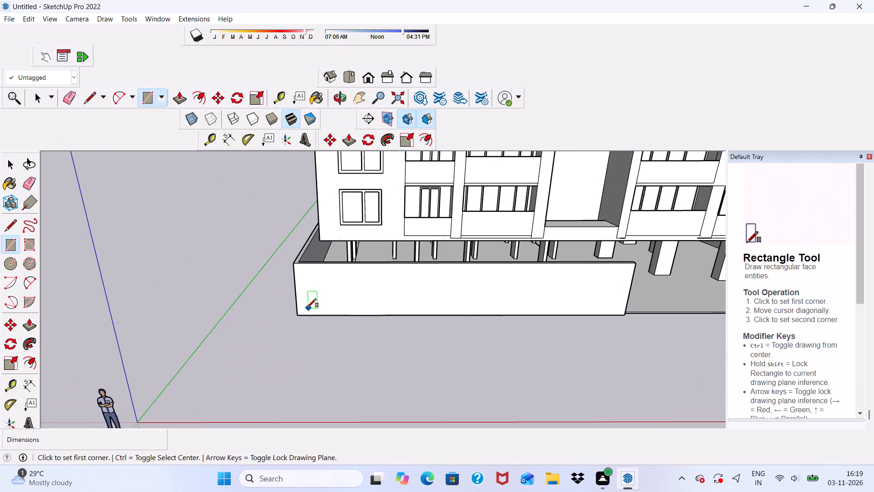
pyautogui.scroll(3, 291, 316)
pyautogui.click(300, 315)
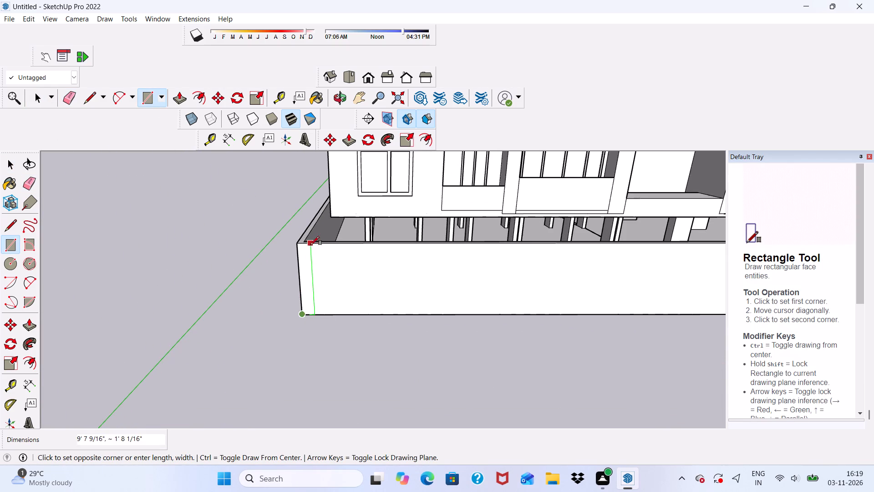
pyautogui.scroll(3, 310, 241)
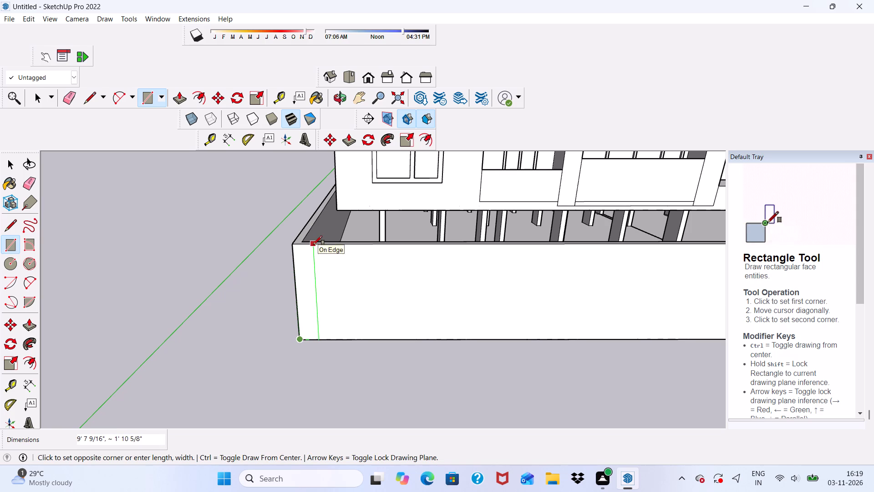
pyautogui.click(313, 245)
# Draw a strip rectangle about 58' long across the top of the same front wall section, from its outer corner to the gateway.
pyautogui.click(291, 245)
pyautogui.scroll(-4, 259, 280)
pyautogui.scroll(-4, 297, 263)
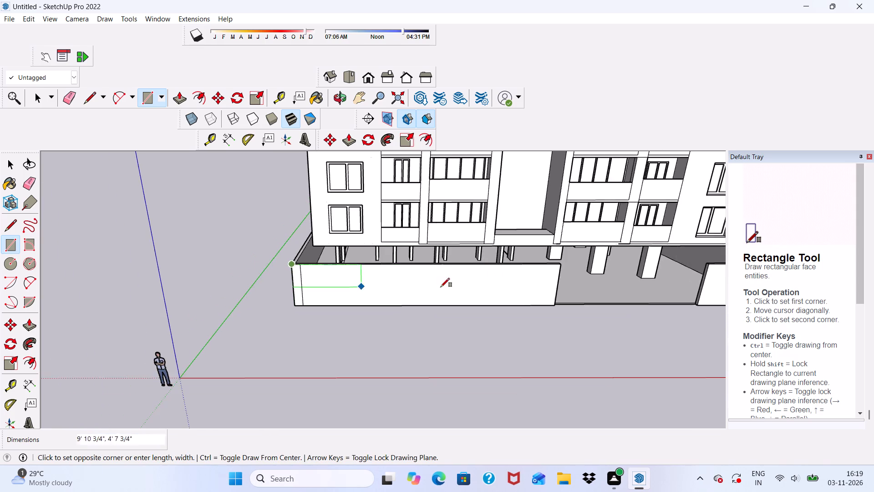
pyautogui.scroll(4, 566, 282)
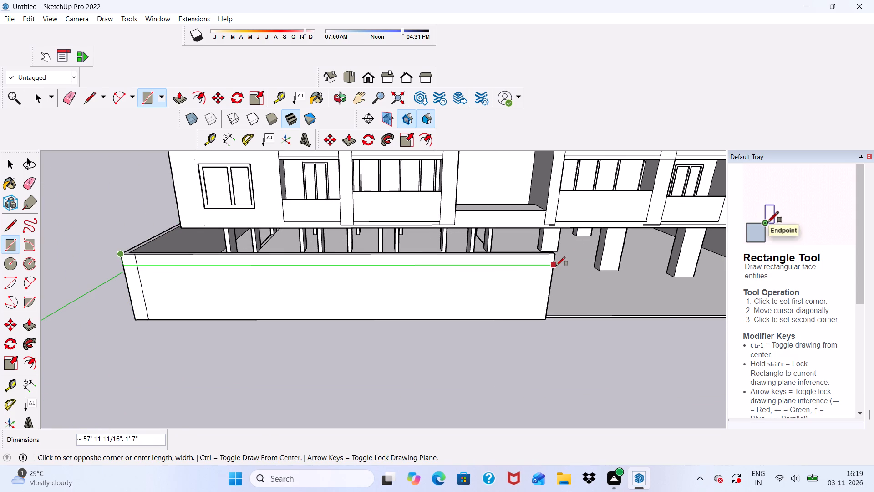
pyautogui.click(556, 267)
# Erase the overlapping lines at the outer upper corner so the vertical and top strips merge into one L-shaped border.
pyautogui.press('space')
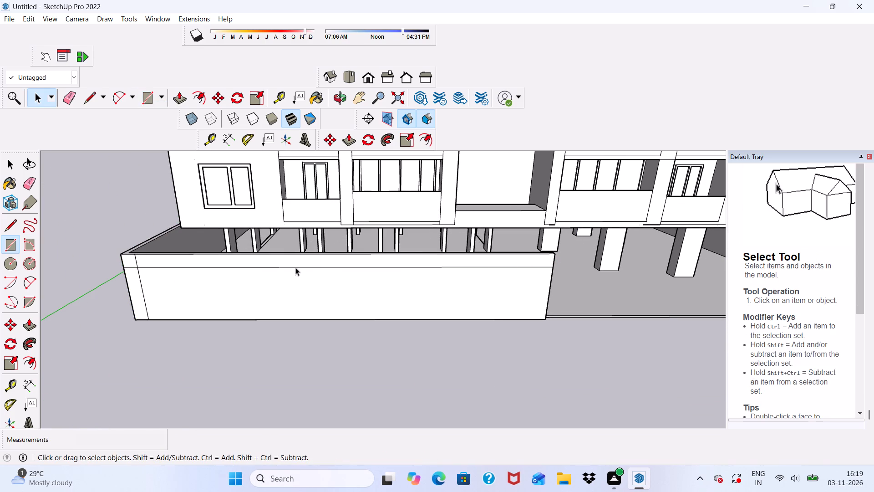
pyautogui.click(63, 93)
pyautogui.moveTo(70, 101); pyautogui.dragTo(144, 210)
pyautogui.moveTo(164, 243); pyautogui.dragTo(167, 250)
pyautogui.scroll(4, 158, 274)
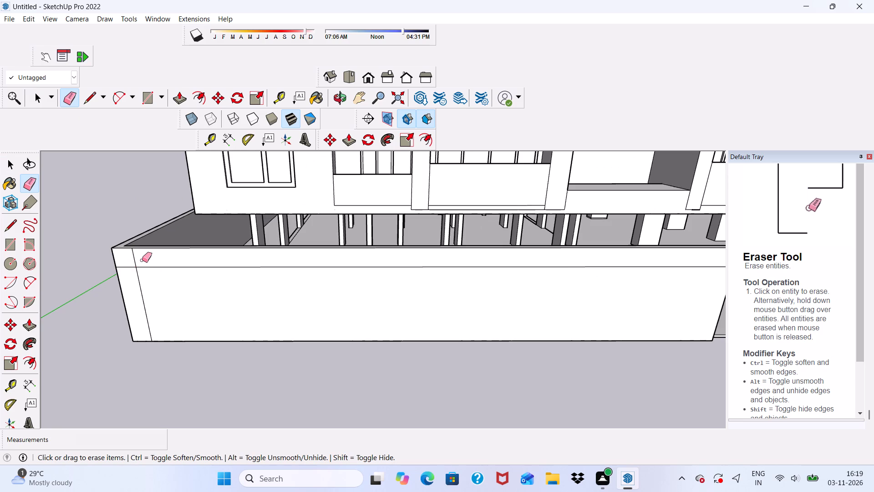
pyautogui.moveTo(135, 261); pyautogui.dragTo(125, 275)
# Pull the L-shaped border face of the front boundary wall out by 1'.
pyautogui.press('space')
pyautogui.click(143, 254)
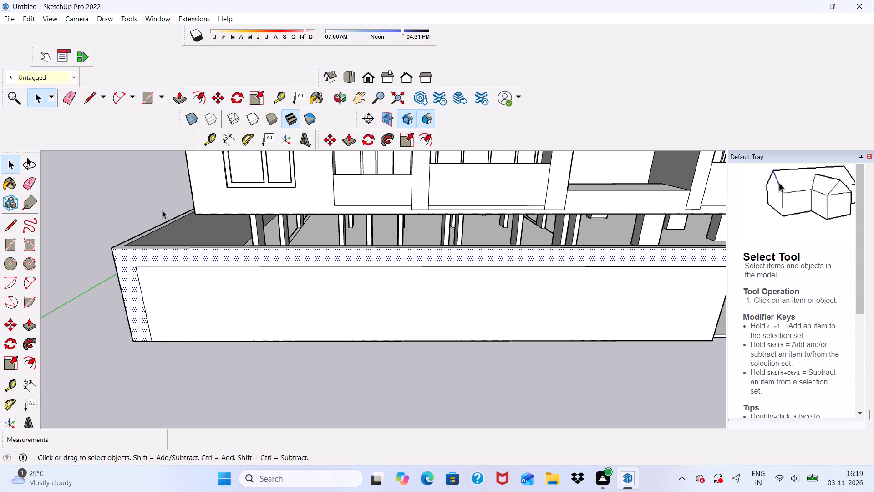
pyautogui.click(181, 98)
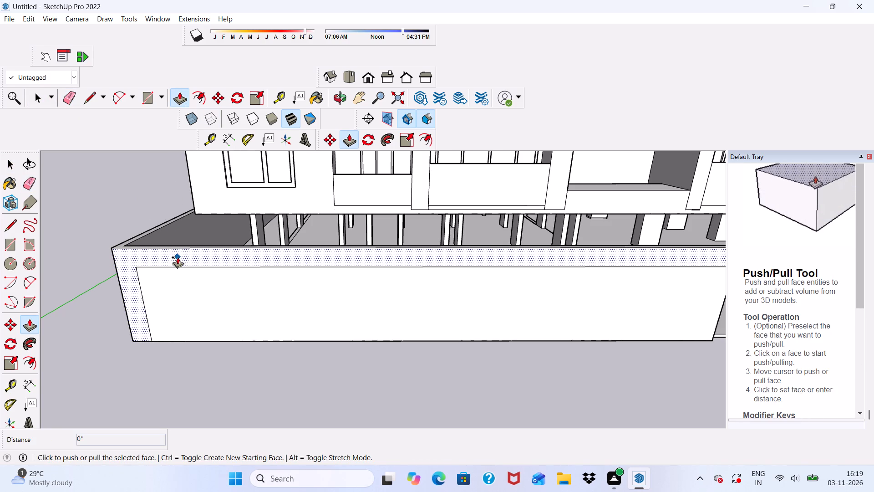
pyautogui.click(178, 257)
pyautogui.write("1'")
pyautogui.press('Return')
pyautogui.press('space')
# Draw a narrow vertical rectangle, about 7' 9 7/16" by 7 3/16", on the recessed wall face beside the border's upright, from ground to top.
pyautogui.scroll(-5, 167, 259)
pyautogui.moveTo(239, 300); pyautogui.dragTo(201, 255, button='middle')
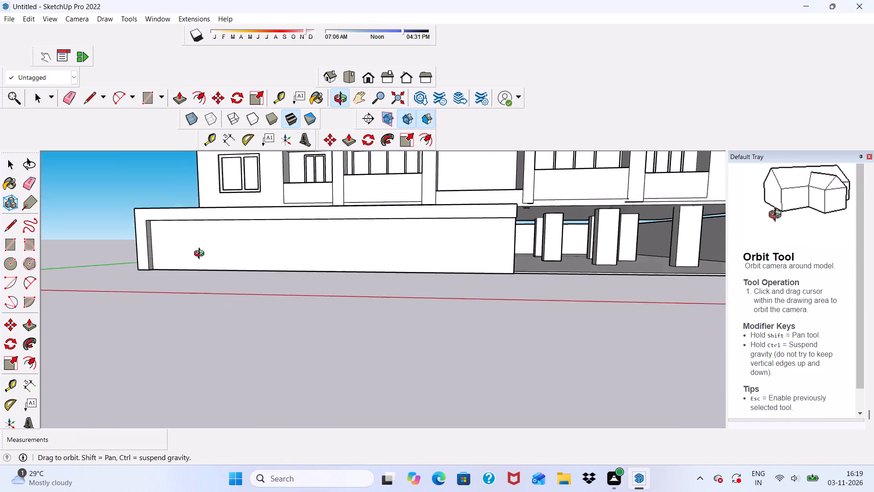
pyautogui.moveTo(201, 255); pyautogui.dragTo(41, 273, button='middle')
pyautogui.moveTo(107, 273); pyautogui.dragTo(258, 266, button='middle')
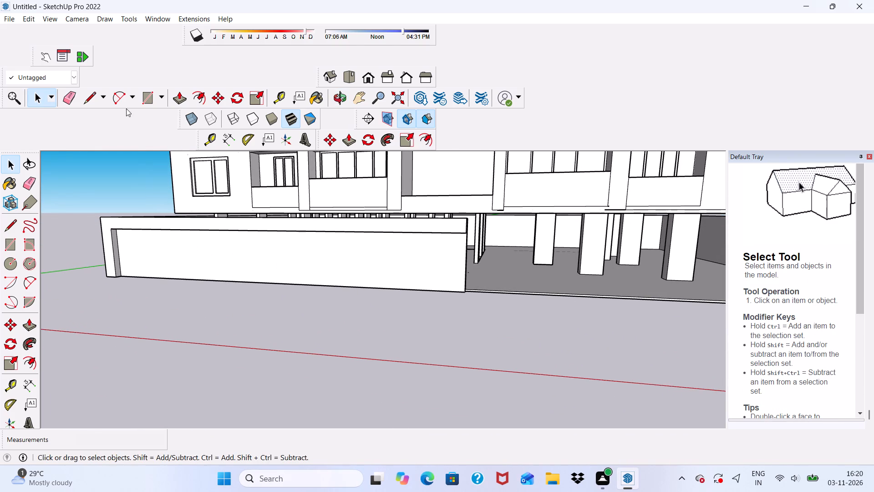
pyautogui.click(143, 95)
pyautogui.scroll(5, 132, 257)
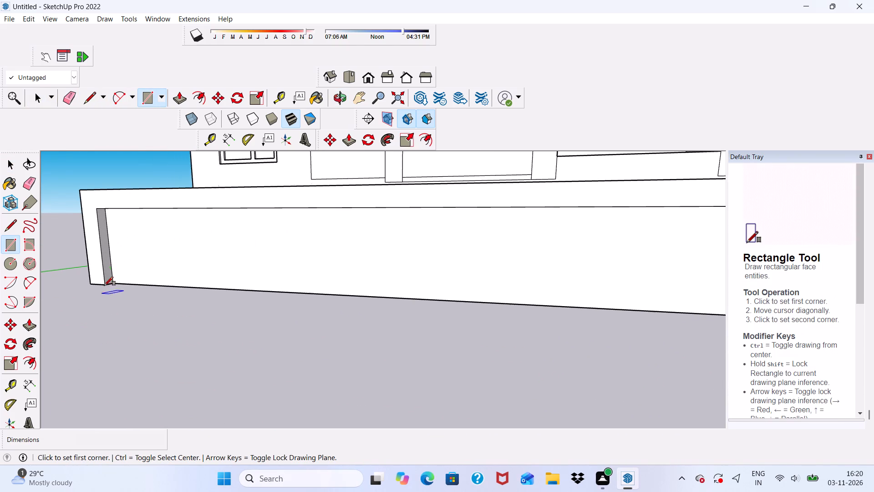
pyautogui.scroll(7, 107, 281)
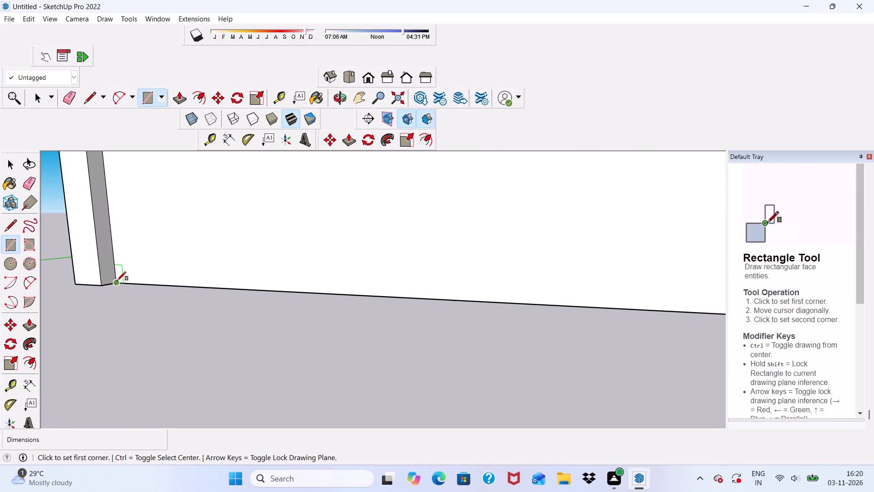
pyautogui.click(117, 281)
pyautogui.scroll(-10, 123, 263)
pyautogui.scroll(1, 137, 208)
pyautogui.moveTo(137, 206); pyautogui.dragTo(137, 188, button='middle')
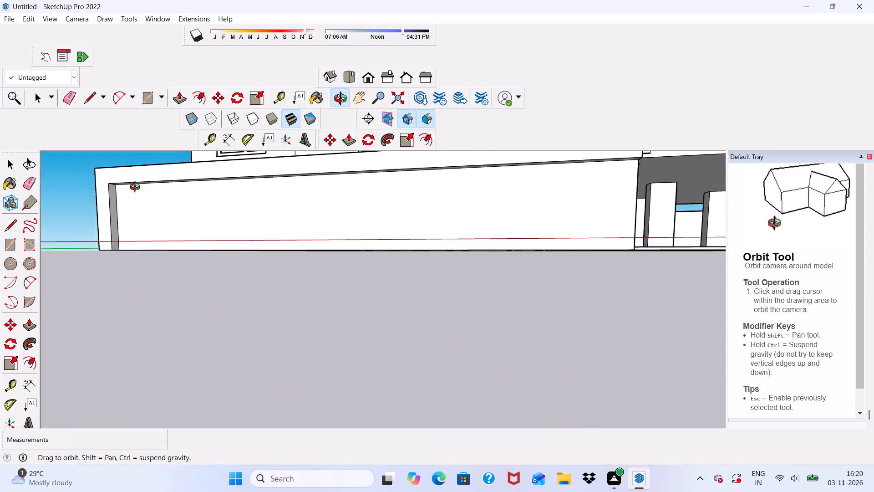
pyautogui.moveTo(137, 188); pyautogui.dragTo(133, 177, button='middle')
pyautogui.scroll(9, 133, 177)
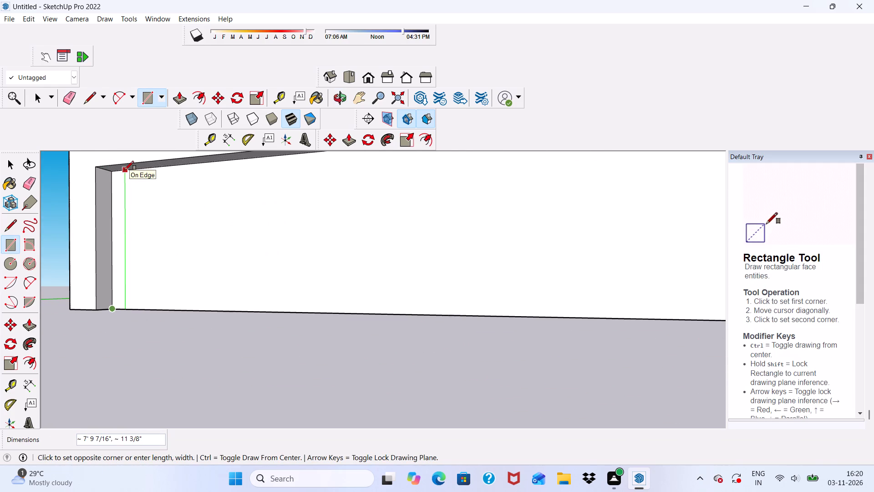
pyautogui.click(120, 170)
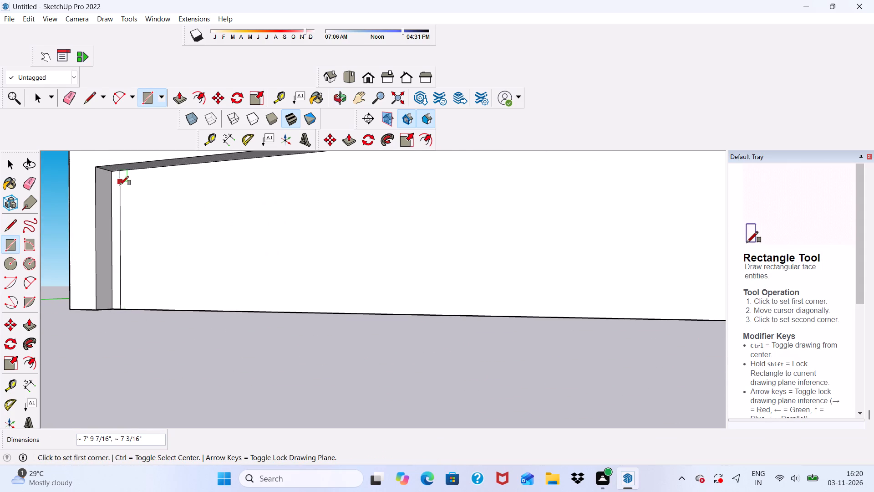
pyautogui.press('space')
# Copy the narrow vertical strip about 11 11/16" along the recessed wall face and repeat the copy 50 times.
pyautogui.scroll(1, 120, 213)
pyautogui.click(116, 216)
pyautogui.click(116, 216)
pyautogui.scroll(-2, 115, 229)
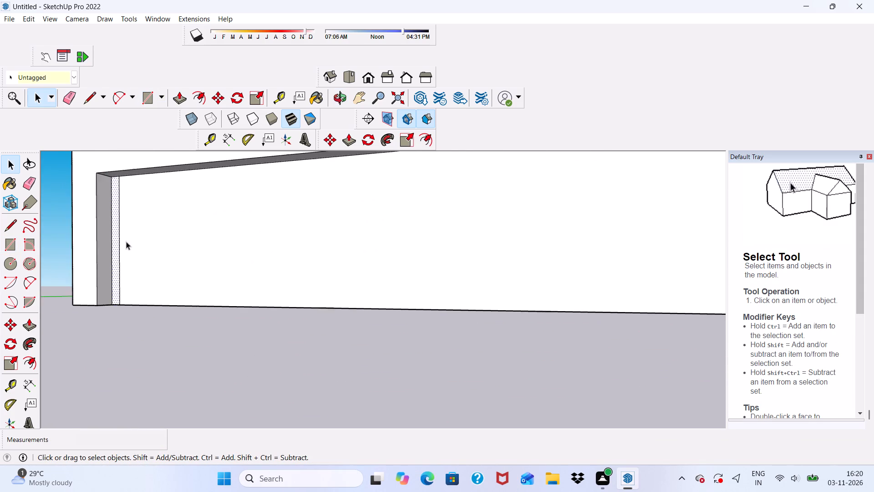
pyautogui.scroll(-2, 126, 241)
pyautogui.click(215, 98)
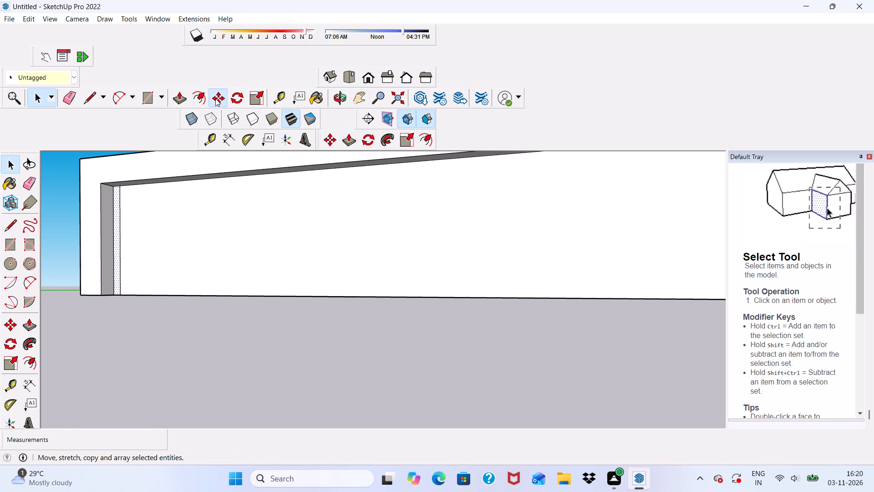
pyautogui.scroll(3, 126, 209)
pyautogui.click(119, 243)
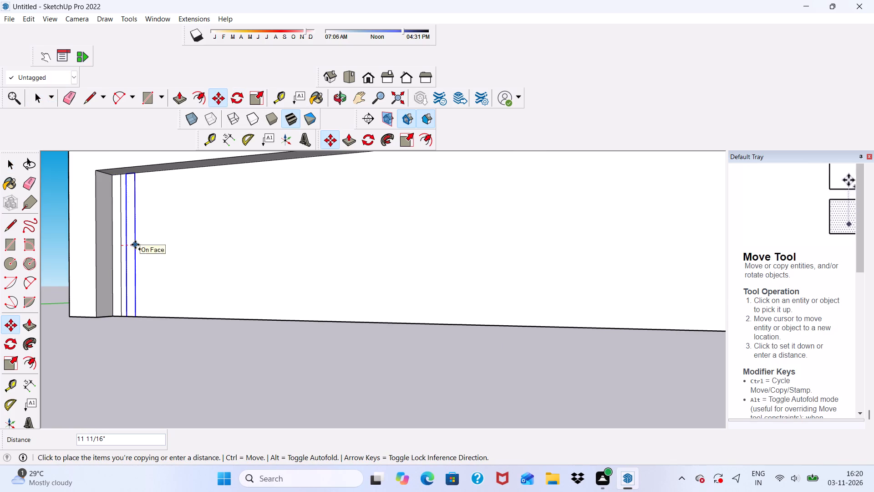
pyautogui.click(135, 245)
pyautogui.hotkey('shift', '*')
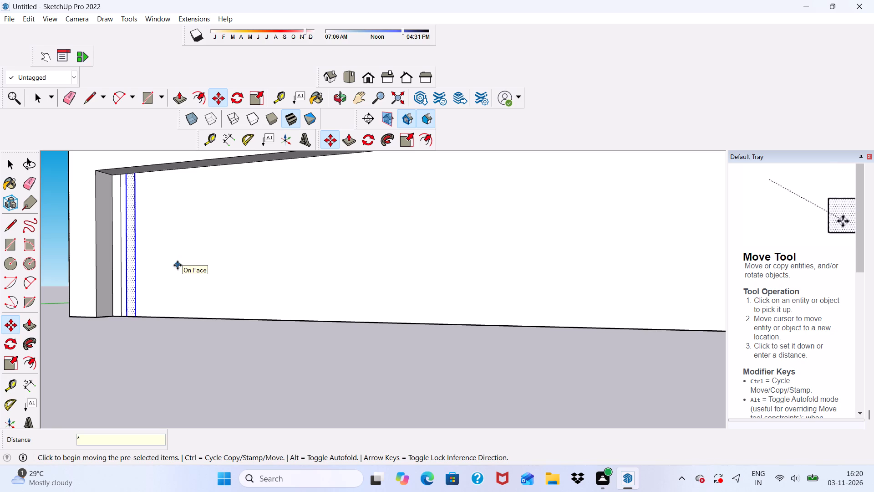
pyautogui.write('50')
pyautogui.press('Return')
# Copy the last strip about 11 7/8" further towards the gateway and repeat it 10 times to fill the remaining wall face.
pyautogui.scroll(-8, 186, 300)
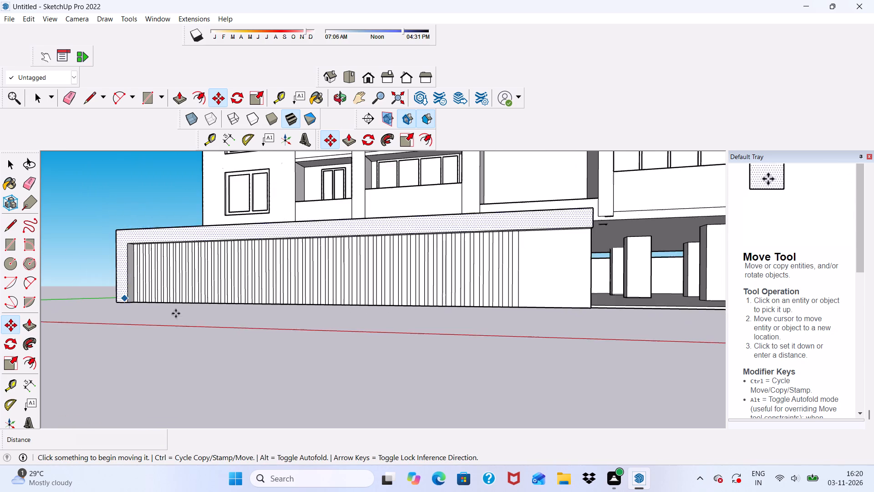
pyautogui.scroll(-5, 176, 313)
pyautogui.scroll(9, 463, 253)
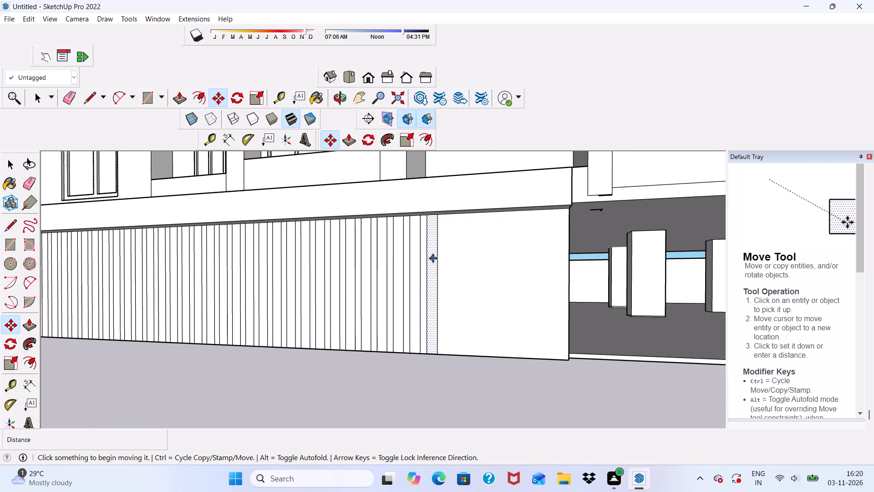
pyautogui.click(433, 258)
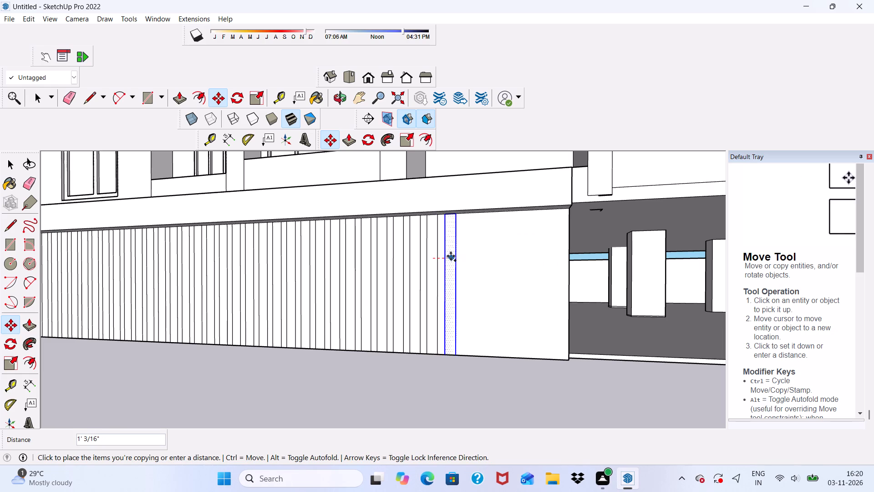
pyautogui.click(451, 256)
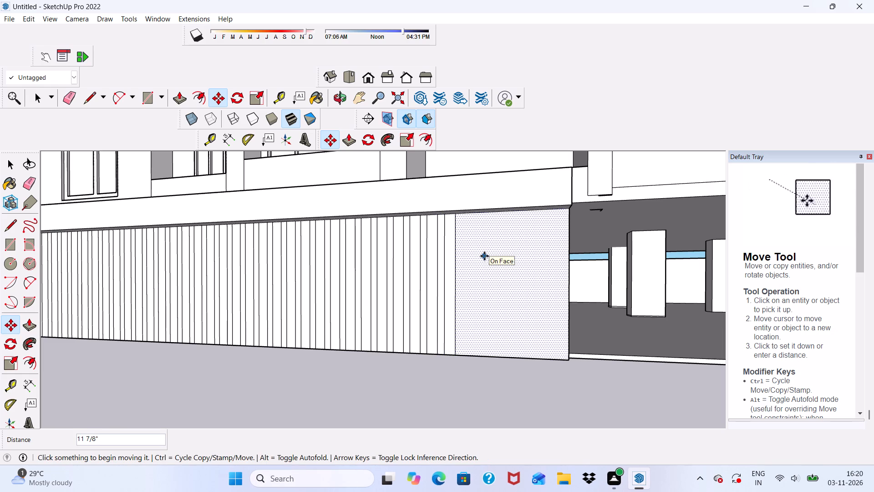
pyautogui.hotkey('shift', '*')
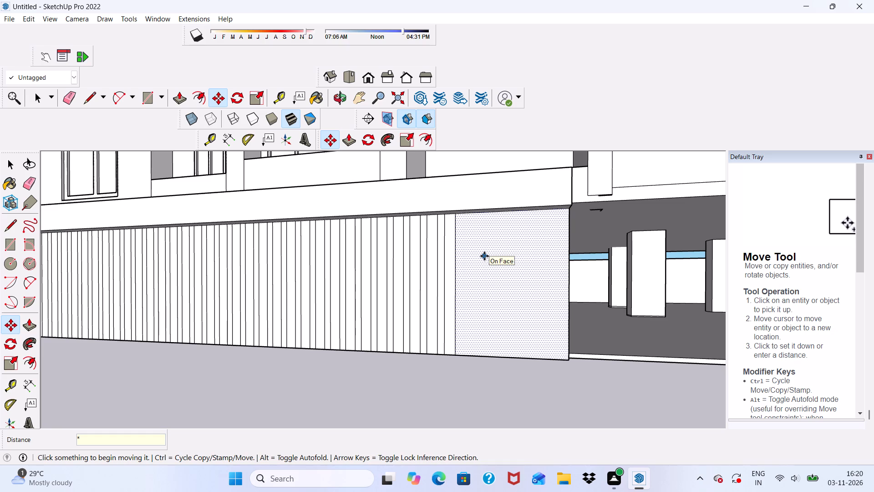
pyautogui.write('10')
pyautogui.press('Return')
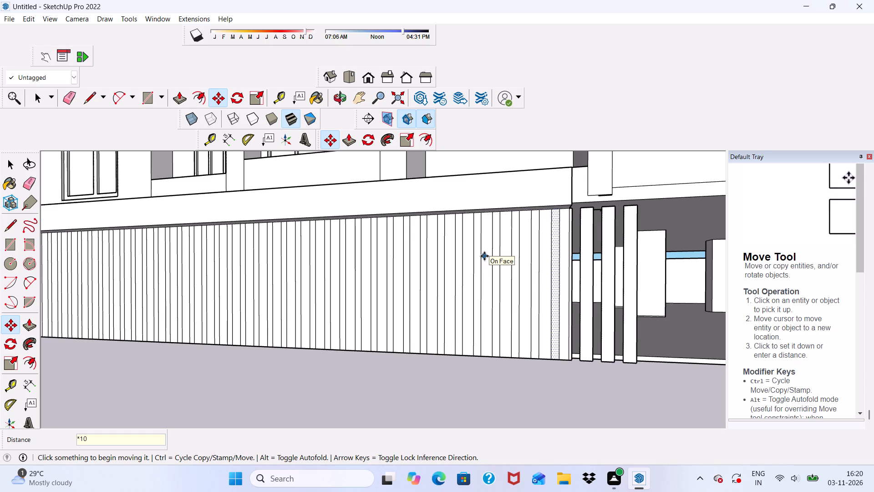
# Erase the vertical edges of the three surplus strips standing in the gateway opening past the wall's end.
pyautogui.scroll(-3, 480, 291)
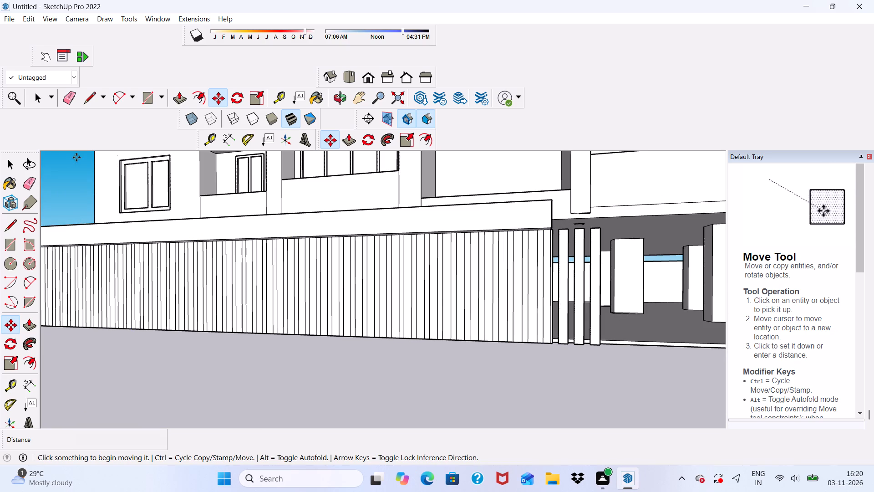
pyautogui.click(66, 102)
pyautogui.scroll(-3, 140, 196)
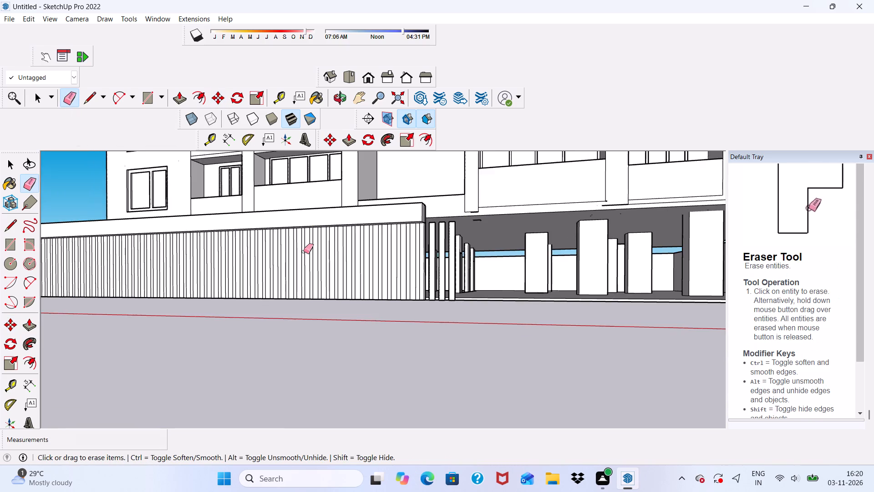
pyautogui.moveTo(366, 251); pyautogui.dragTo(398, 290, button='middle')
pyautogui.scroll(10, 467, 311)
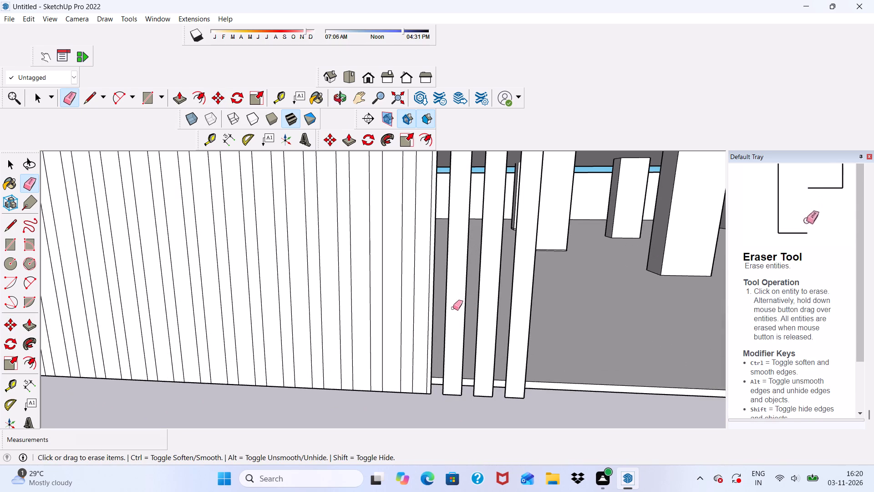
pyautogui.moveTo(443, 317); pyautogui.dragTo(499, 315)
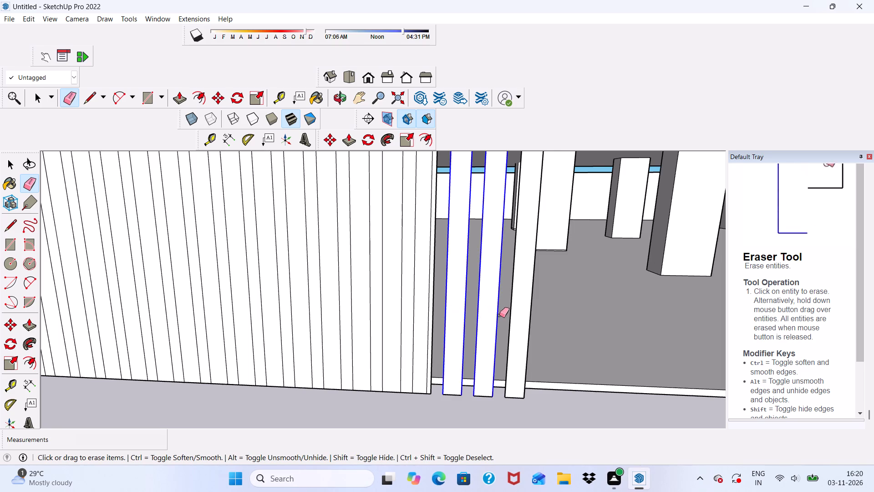
pyautogui.moveTo(499, 315); pyautogui.dragTo(537, 315)
# Erase the three leftover bottom edges of the surplus strips on the ground in the gateway opening.
pyautogui.scroll(3, 525, 400)
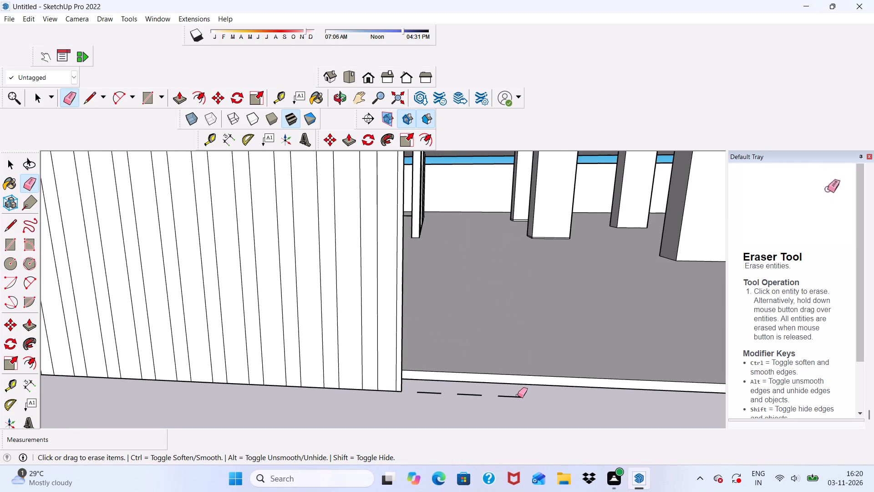
pyautogui.moveTo(518, 395); pyautogui.dragTo(508, 397)
pyautogui.click(478, 396)
pyautogui.click(476, 392)
pyautogui.click(427, 390)
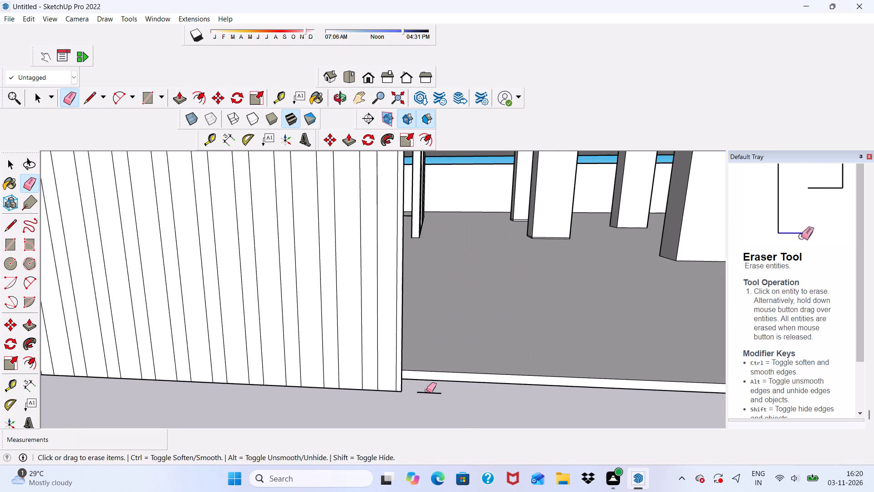
pyautogui.click(427, 393)
# Erase the three leftover top edges of the surplus strips floating in the gateway opening.
pyautogui.scroll(-10, 427, 393)
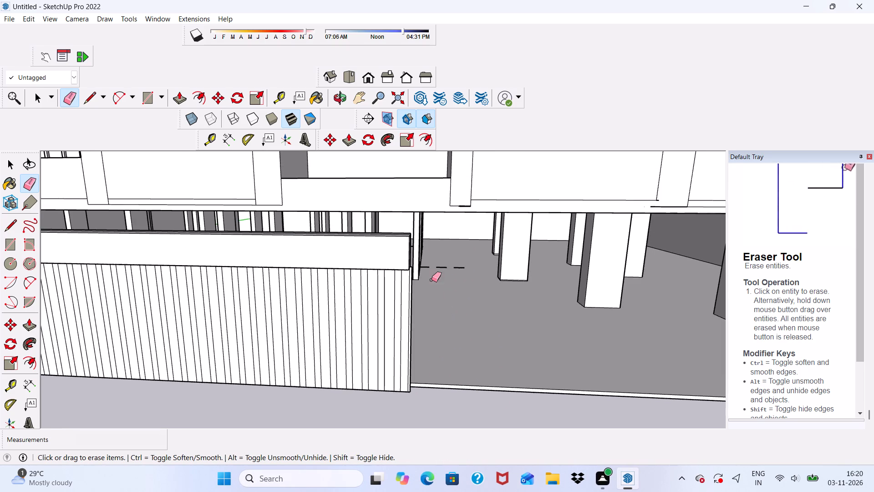
pyautogui.scroll(4, 420, 252)
pyautogui.moveTo(433, 318); pyautogui.dragTo(509, 324)
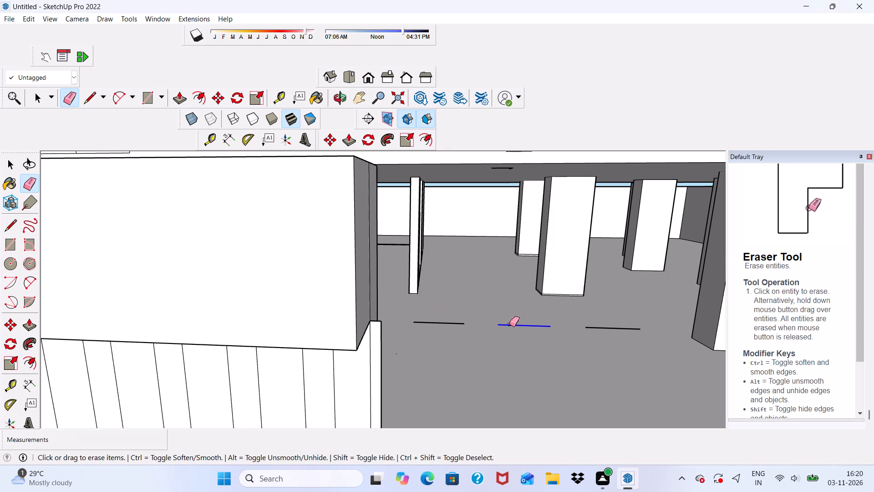
pyautogui.moveTo(509, 324); pyautogui.dragTo(598, 328)
pyautogui.click(598, 328)
pyautogui.moveTo(454, 326); pyautogui.dragTo(456, 318)
pyautogui.scroll(-3, 369, 316)
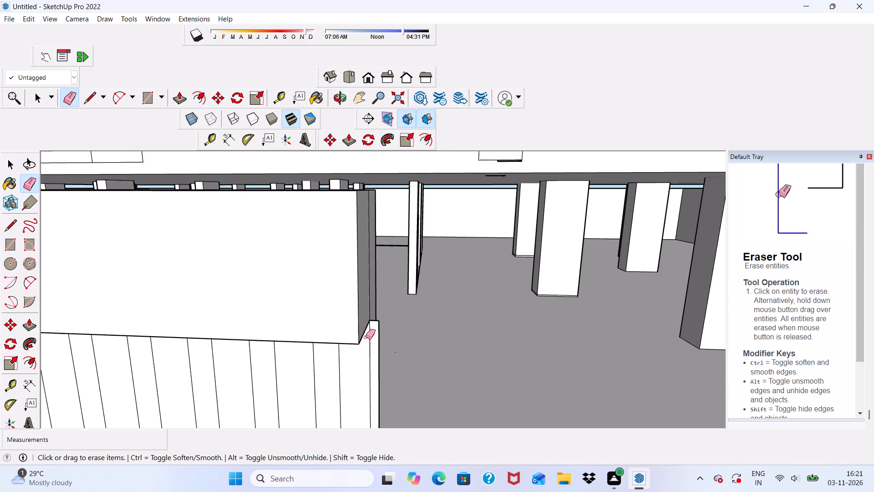
# Erase the thin sliver of strip projecting past the boundary wall's end, below the raised border.
pyautogui.scroll(-2, 366, 337)
pyautogui.moveTo(367, 343); pyautogui.dragTo(45, 355, button='middle')
pyautogui.scroll(15, 377, 323)
pyautogui.click(360, 294)
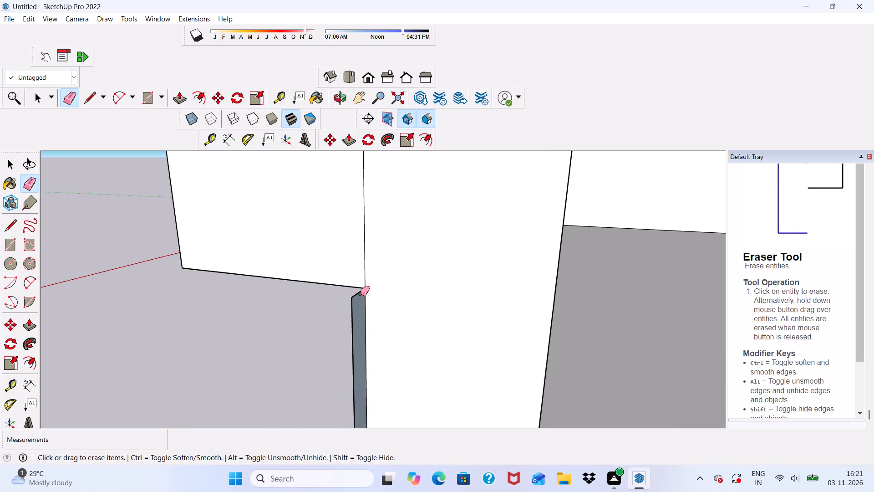
pyautogui.moveTo(356, 302); pyautogui.dragTo(346, 311)
pyautogui.click(354, 296)
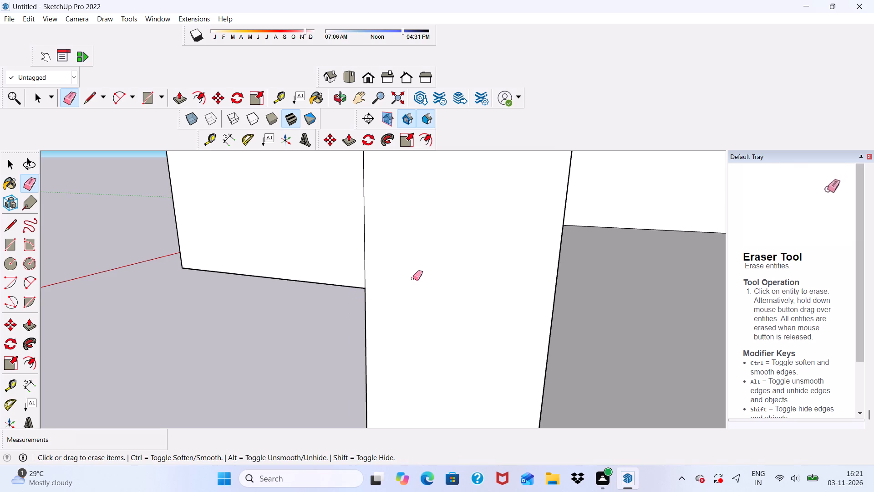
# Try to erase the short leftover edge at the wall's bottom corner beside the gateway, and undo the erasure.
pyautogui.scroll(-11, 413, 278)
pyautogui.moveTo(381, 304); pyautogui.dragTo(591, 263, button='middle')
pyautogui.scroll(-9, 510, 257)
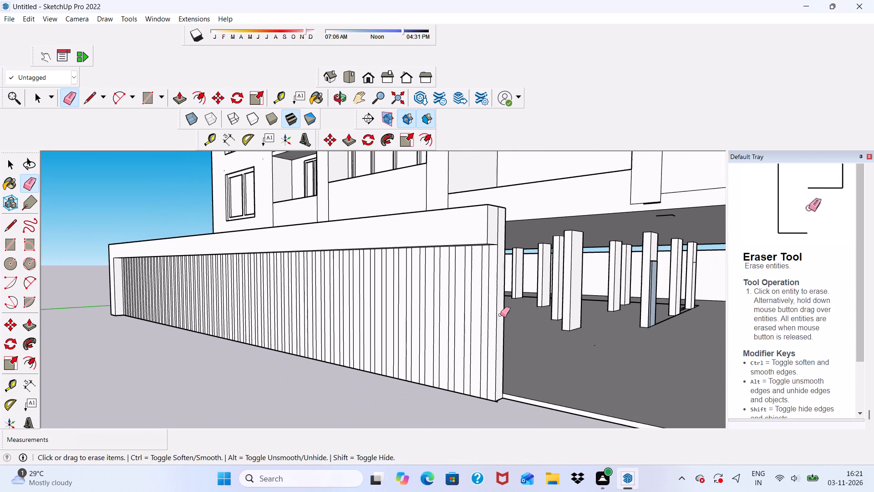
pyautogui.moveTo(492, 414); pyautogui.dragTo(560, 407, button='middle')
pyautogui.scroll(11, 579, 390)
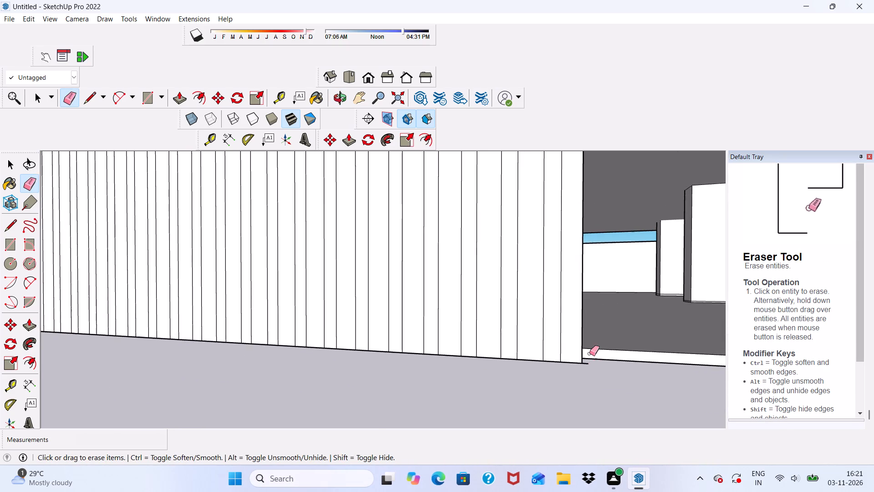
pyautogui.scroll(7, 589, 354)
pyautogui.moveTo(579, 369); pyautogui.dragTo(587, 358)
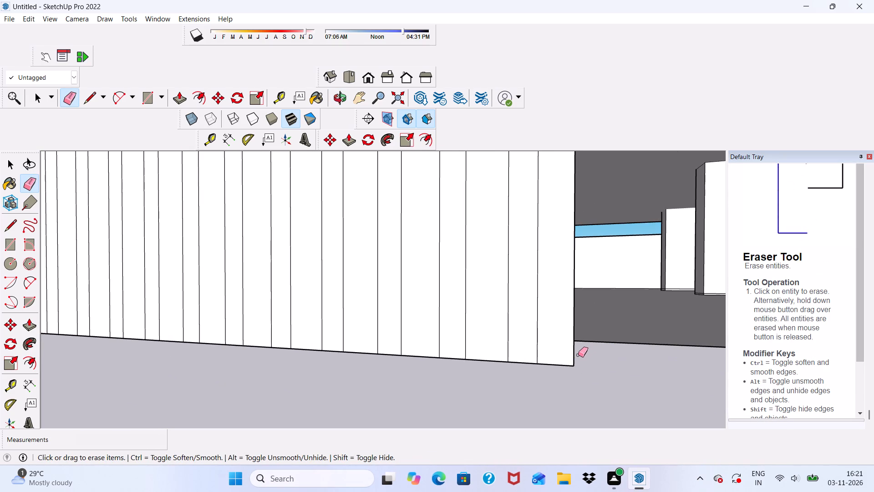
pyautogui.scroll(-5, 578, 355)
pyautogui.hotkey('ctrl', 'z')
# Erase the short leftover edge stub projecting from the wall's bottom corner beside the gateway.
pyautogui.scroll(7, 586, 389)
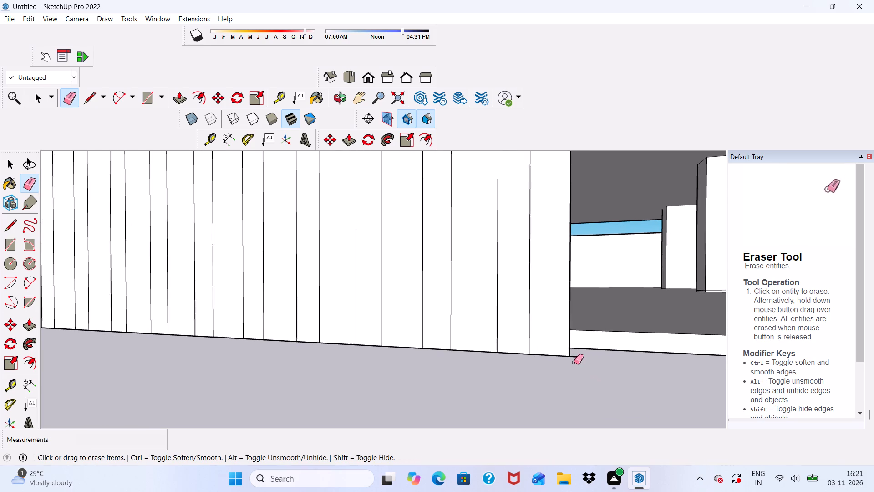
pyautogui.scroll(2, 574, 362)
pyautogui.click(579, 355)
pyautogui.moveTo(576, 356); pyautogui.dragTo(570, 362)
pyautogui.scroll(-6, 579, 353)
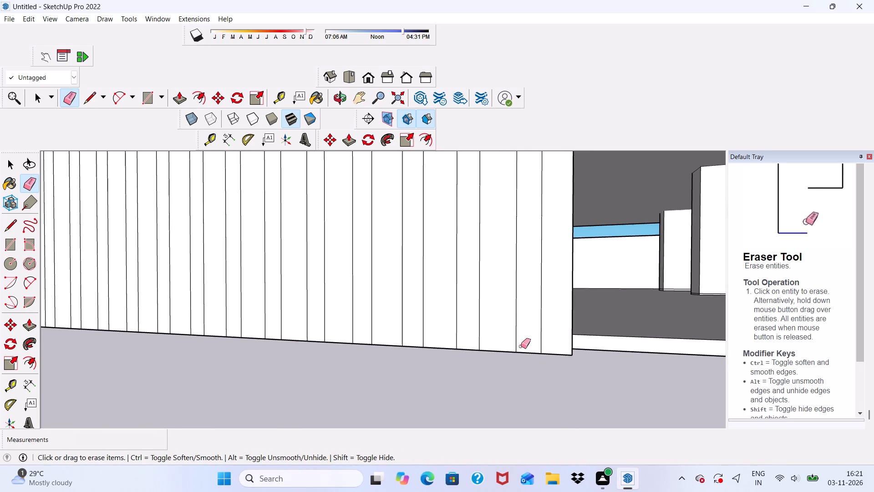
# Pull the first vertical strip, beside the border's upright at the wall's far end from the gateway, out by 3".
pyautogui.scroll(-18, 521, 346)
pyautogui.moveTo(379, 380); pyautogui.dragTo(449, 371, button='middle')
pyautogui.press('space')
pyautogui.scroll(-2, 432, 363)
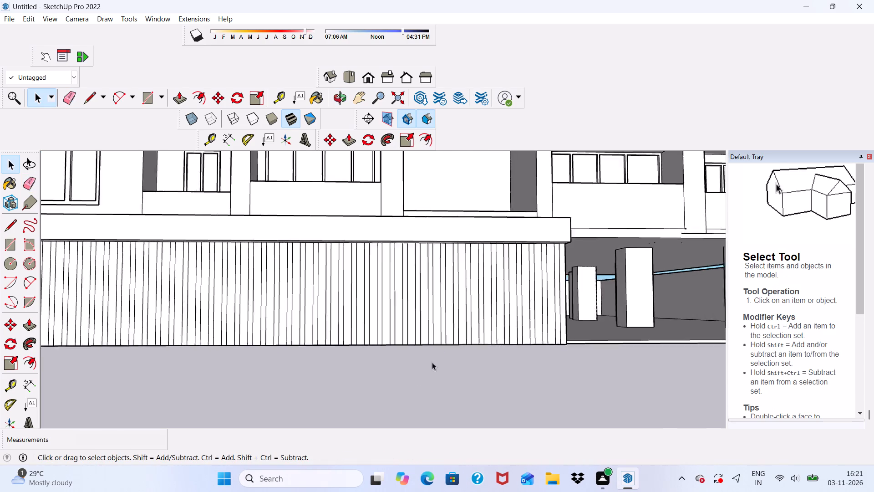
pyautogui.scroll(-3, 432, 362)
pyautogui.click(175, 93)
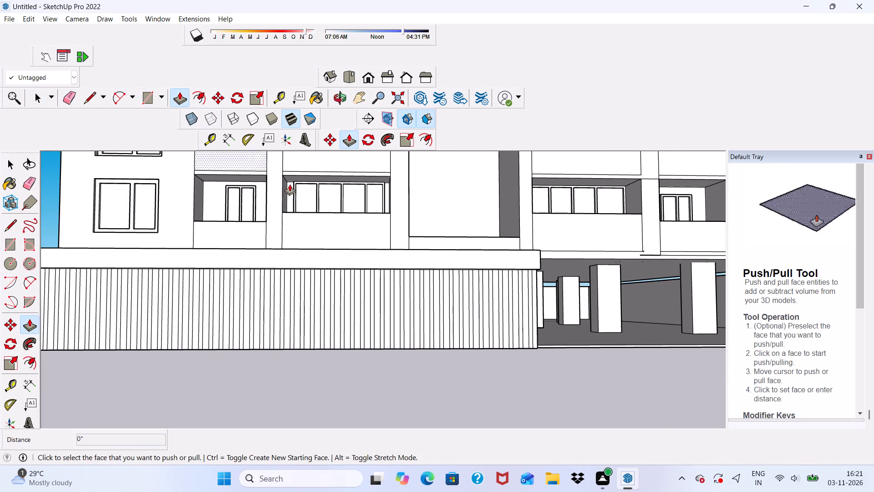
pyautogui.scroll(-3, 292, 187)
pyautogui.scroll(10, 55, 252)
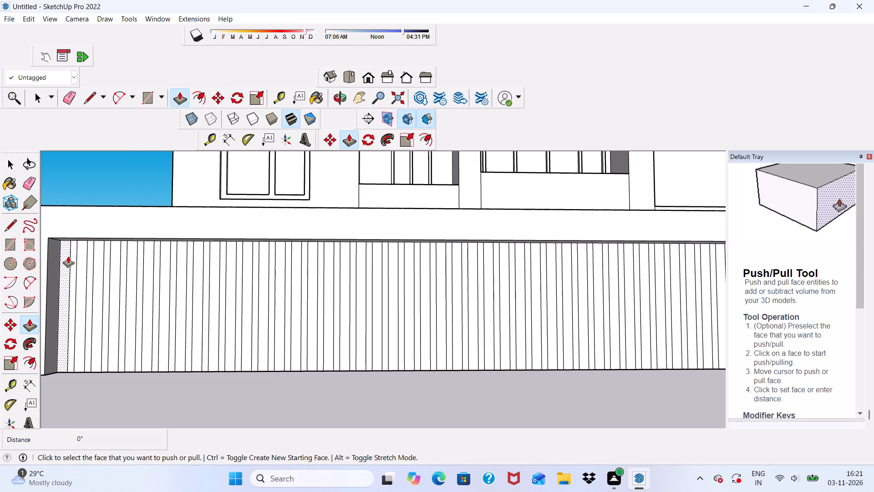
pyautogui.click(68, 256)
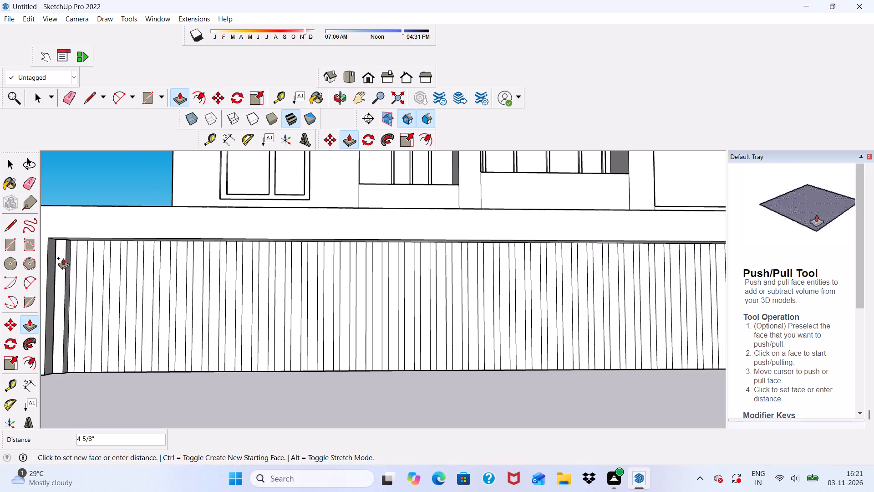
pyautogui.press('3')
pyautogui.hotkey('shift', '"')
pyautogui.press('Return')
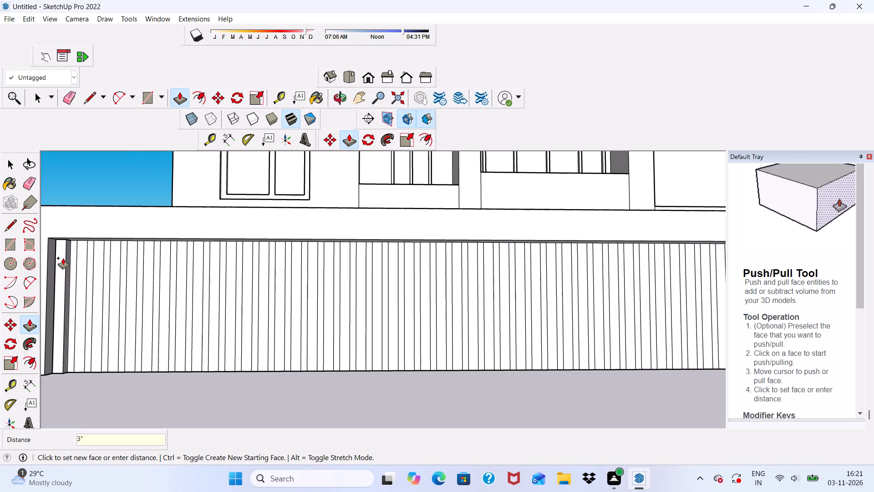
# Pull the second and third vertical strips out by 3", flush with the first raised strip.
pyautogui.scroll(10, 76, 301)
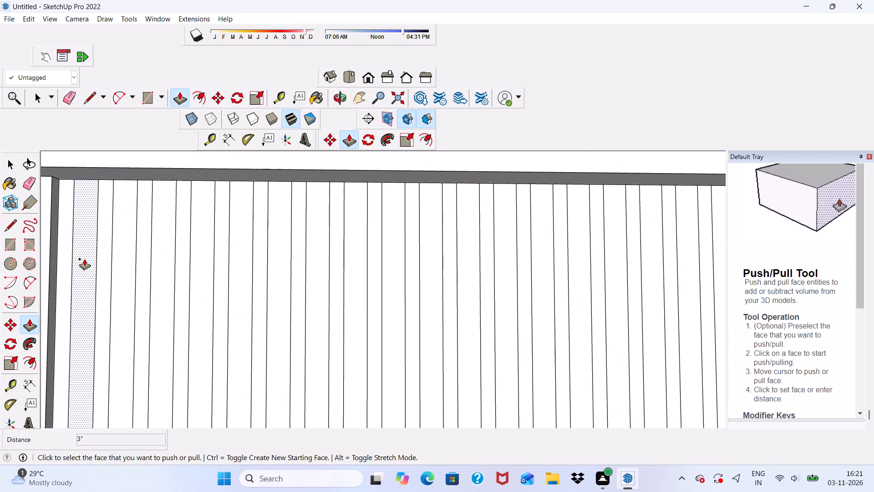
pyautogui.click(84, 259)
pyautogui.scroll(-4, 44, 262)
pyautogui.moveTo(69, 259); pyautogui.dragTo(127, 259, button='middle')
pyautogui.scroll(-6, 119, 232)
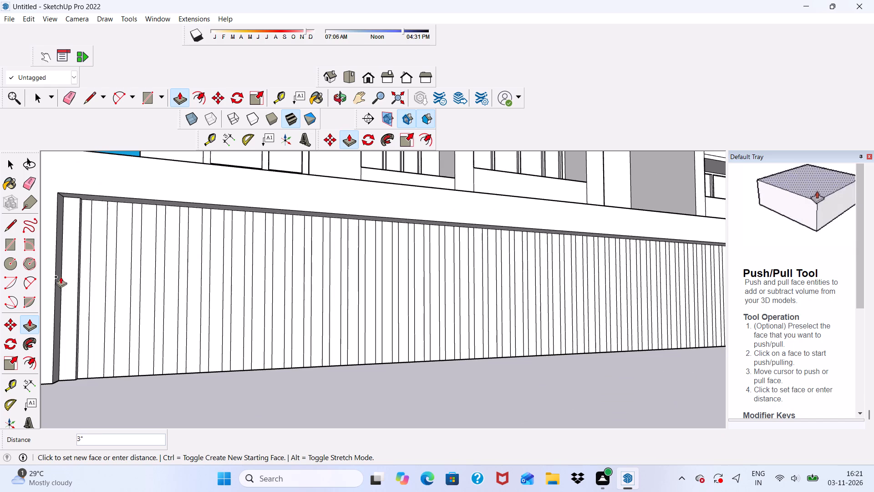
pyautogui.scroll(3, 77, 251)
pyautogui.click(80, 250)
pyautogui.scroll(3, 141, 258)
pyautogui.click(137, 256)
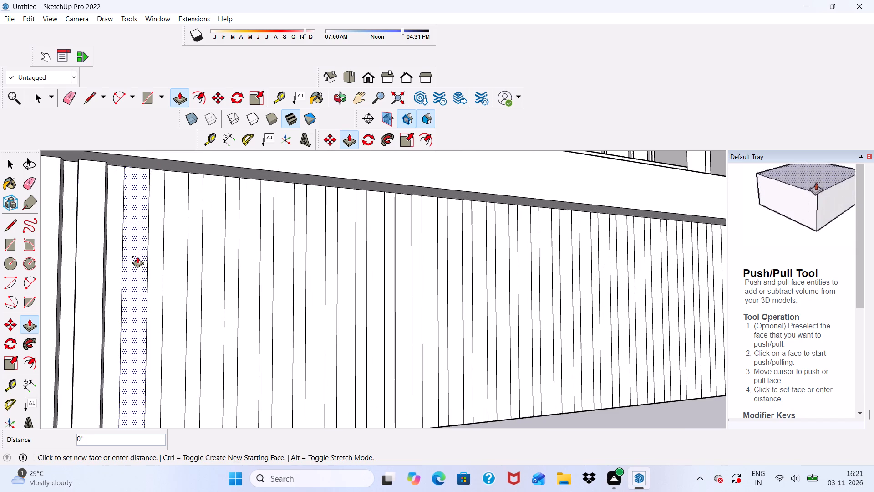
pyautogui.scroll(-2, 100, 256)
pyautogui.moveTo(101, 257); pyautogui.dragTo(154, 265, button='middle')
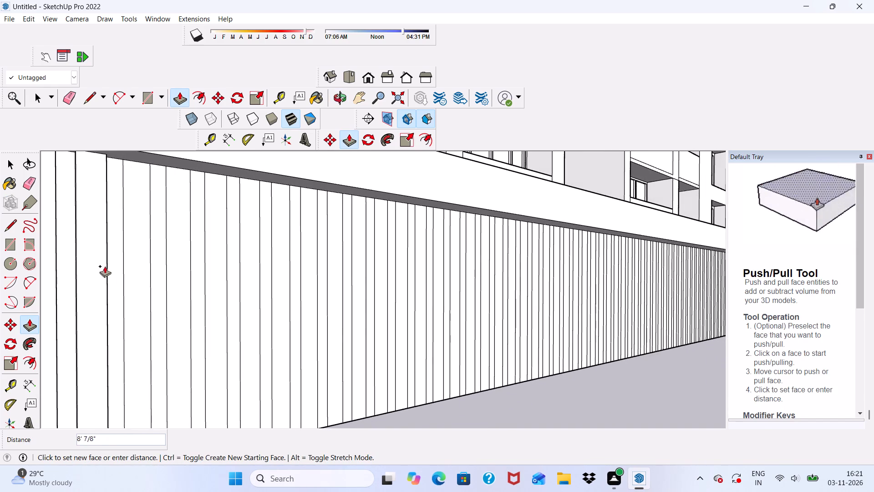
pyautogui.scroll(4, 106, 266)
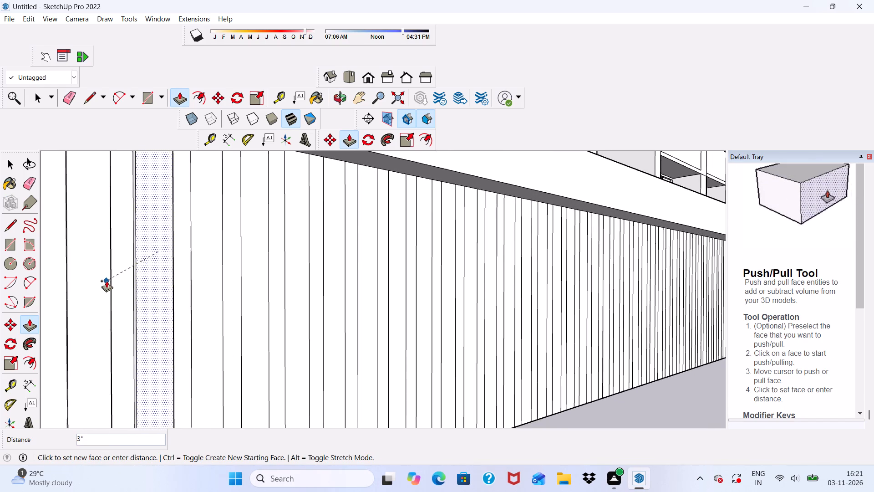
pyautogui.scroll(1, 108, 280)
pyautogui.click(109, 281)
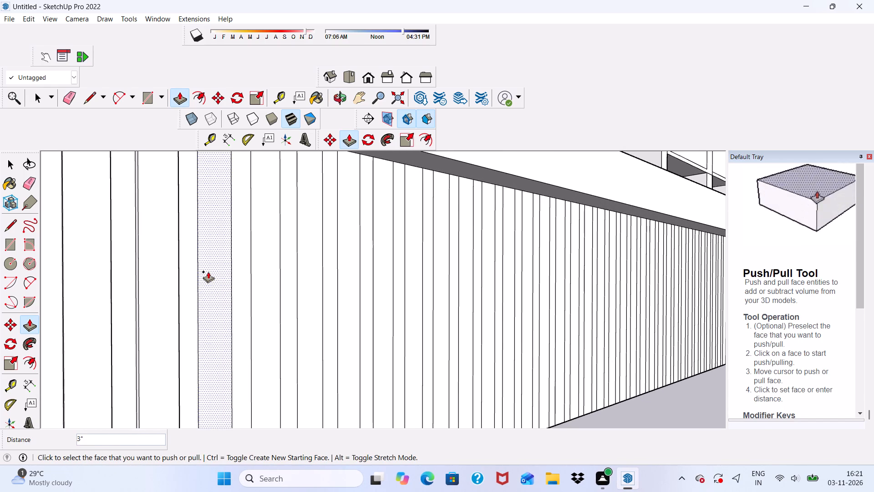
# Pull the fourth, fifth and sixth vertical strips out by 3", flush with the strips already raised.
pyautogui.click(208, 272)
pyautogui.click(175, 309)
pyautogui.scroll(1, 175, 309)
pyautogui.scroll(-3, 234, 273)
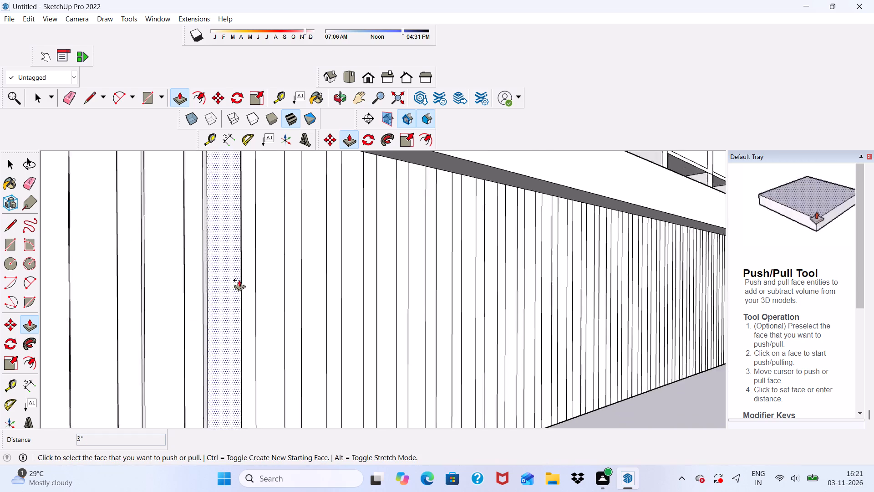
pyautogui.scroll(-3, 239, 280)
pyautogui.moveTo(254, 299); pyautogui.dragTo(93, 330, button='middle')
pyautogui.scroll(6, 220, 272)
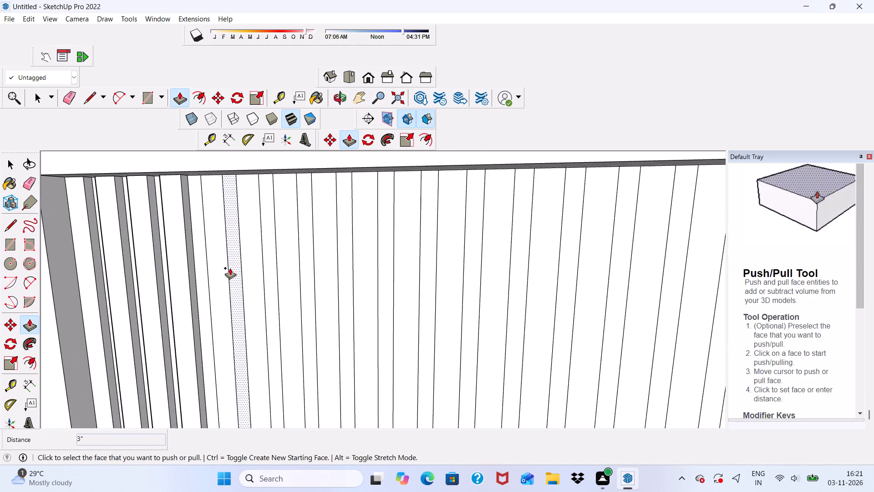
pyautogui.click(216, 266)
pyautogui.scroll(-1, 171, 261)
pyautogui.moveTo(171, 261); pyautogui.dragTo(289, 270, button='middle')
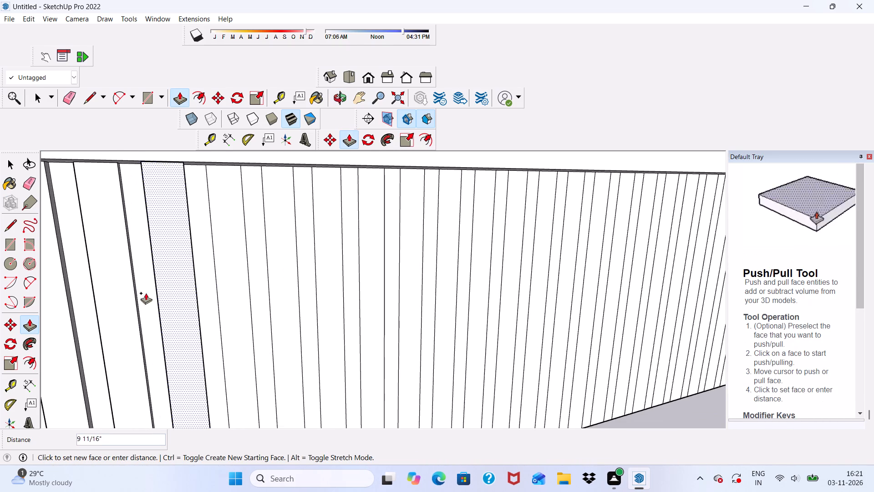
pyautogui.scroll(1, 146, 293)
pyautogui.click(136, 289)
pyautogui.click(229, 271)
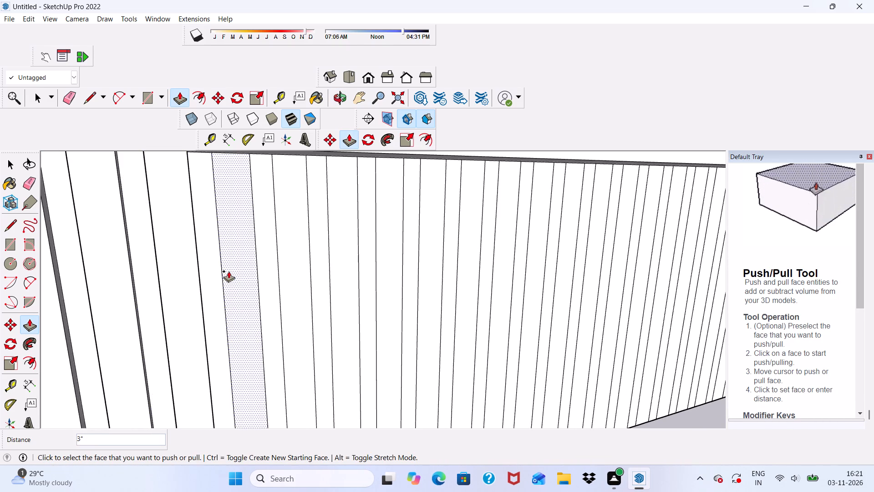
pyautogui.click(198, 279)
# Pull the seventh and eighth vertical strips of the boundary wall out by 3", flush with the strips already raised.
pyautogui.scroll(-2, 235, 274)
pyautogui.moveTo(240, 277); pyautogui.dragTo(178, 298, button='middle')
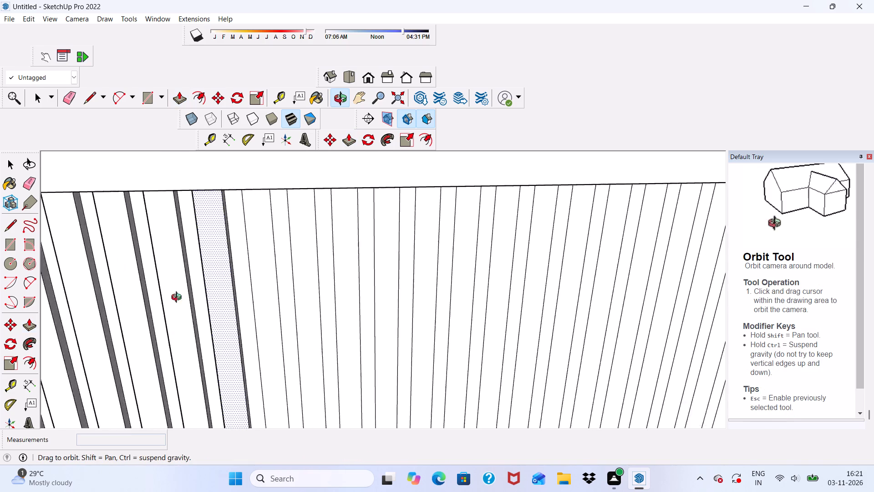
pyautogui.moveTo(178, 298); pyautogui.dragTo(131, 312, button='middle')
pyautogui.scroll(4, 239, 269)
pyautogui.click(255, 257)
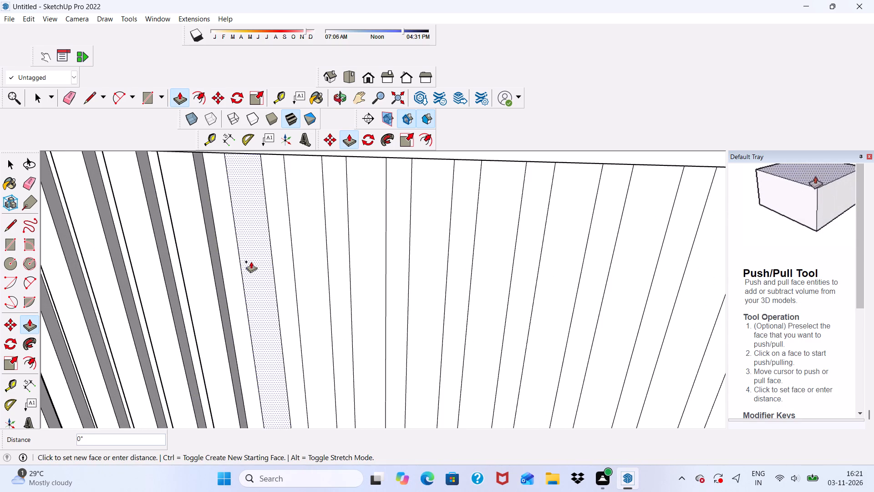
pyautogui.moveTo(188, 270); pyautogui.dragTo(279, 255, button='middle')
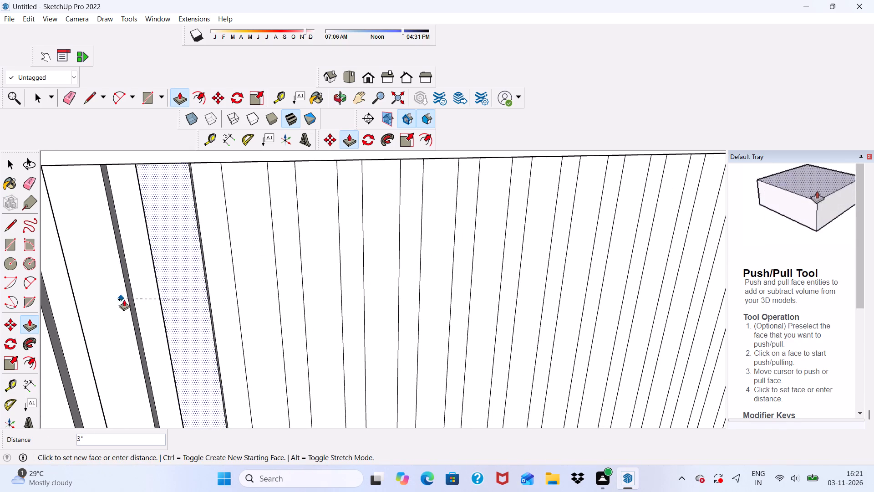
pyautogui.click(127, 299)
pyautogui.click(251, 285)
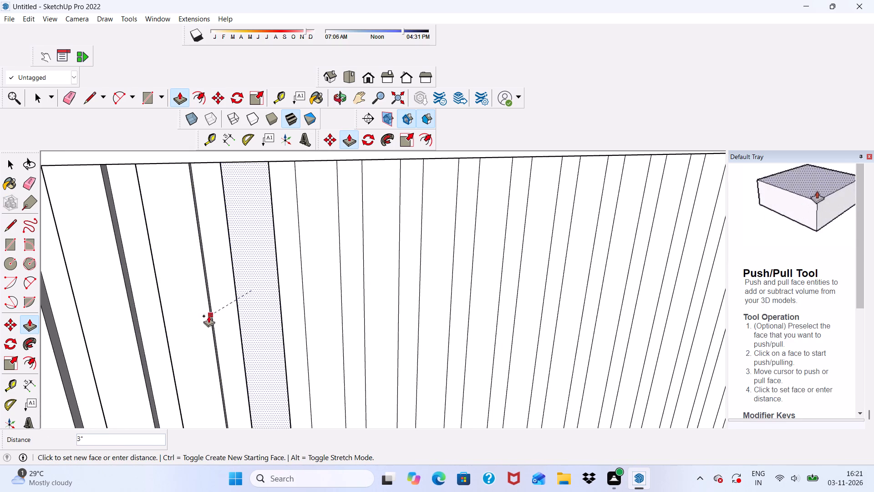
pyautogui.click(212, 314)
# Pull the ninth vertical strip out by 3", flush with the neighbouring raised strip.
pyautogui.scroll(-6, 175, 270)
pyautogui.moveTo(234, 277); pyautogui.dragTo(77, 246, button='middle')
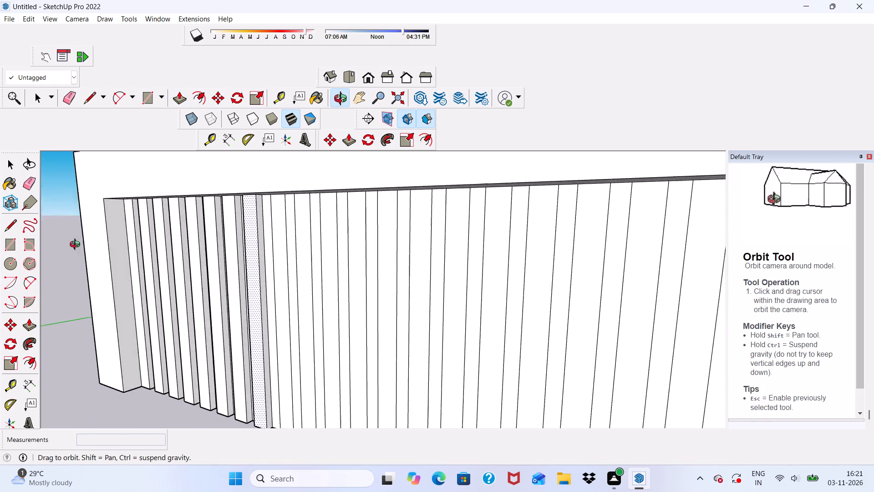
pyautogui.moveTo(77, 246); pyautogui.dragTo(82, 244, button='middle')
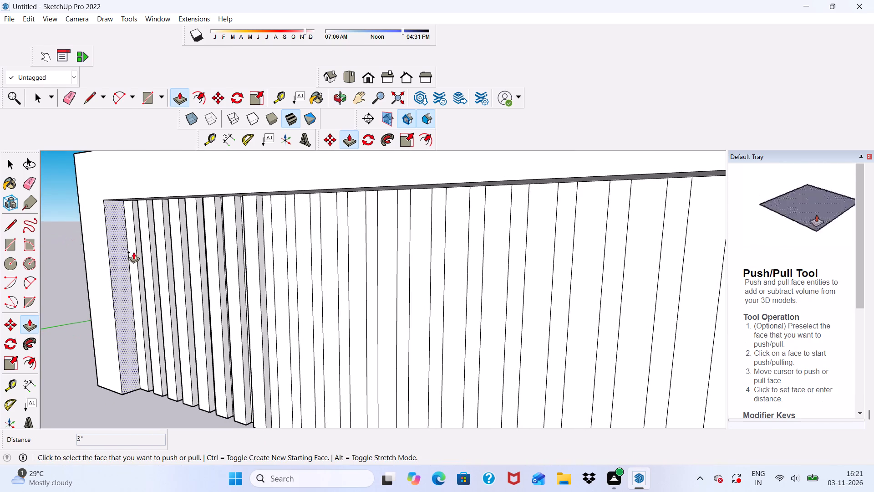
pyautogui.scroll(6, 272, 232)
pyautogui.scroll(-1, 272, 231)
pyautogui.click(279, 233)
pyautogui.moveTo(238, 236); pyautogui.dragTo(238, 236, button='middle')
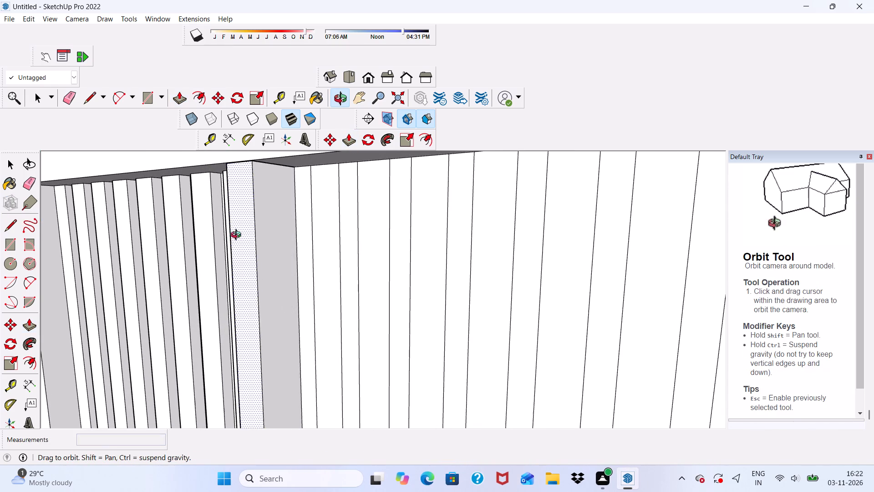
pyautogui.moveTo(238, 236); pyautogui.dragTo(326, 230, button='middle')
pyautogui.scroll(-1, 284, 238)
pyautogui.moveTo(286, 238); pyautogui.dragTo(357, 222, button='middle')
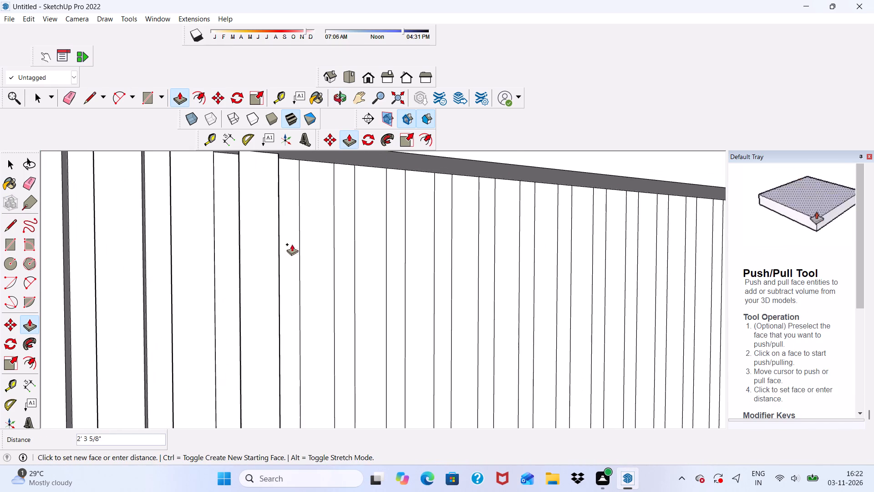
pyautogui.scroll(8, 285, 243)
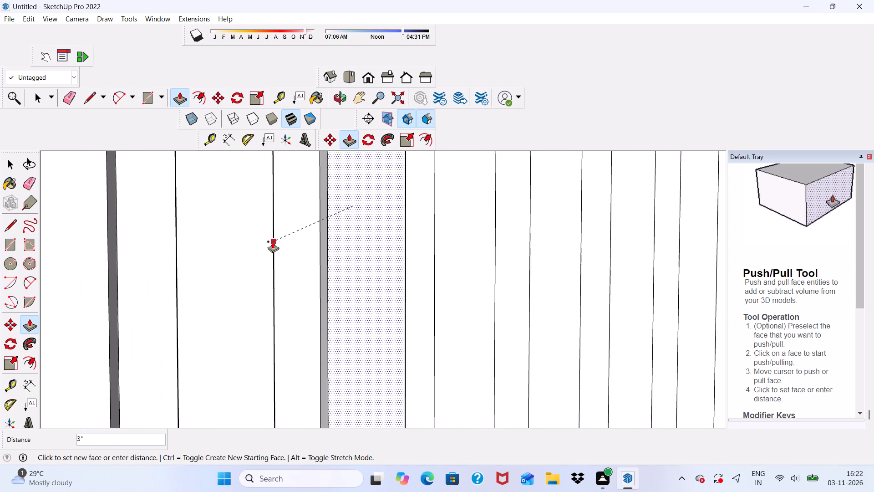
pyautogui.click(272, 241)
# Pull the tenth and eleventh vertical strips out by 3", flush with the strips already raised.
pyautogui.scroll(-13, 164, 219)
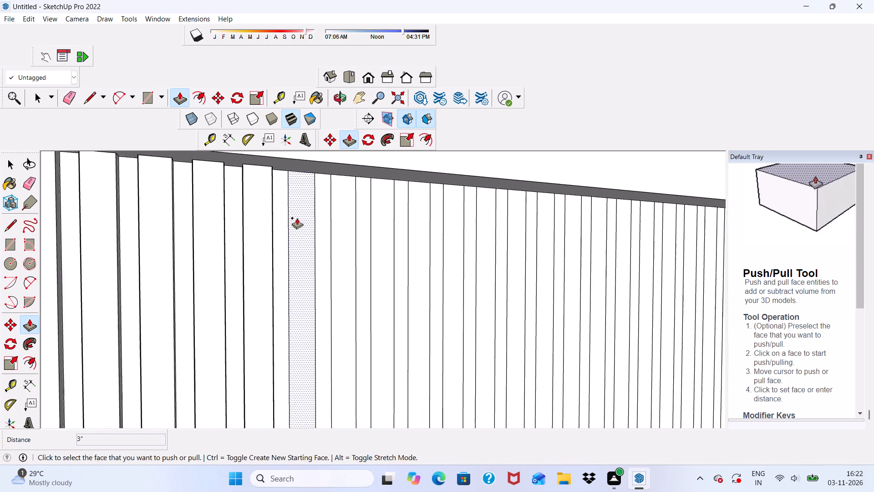
pyautogui.scroll(3, 298, 218)
pyautogui.click(299, 218)
pyautogui.scroll(3, 285, 259)
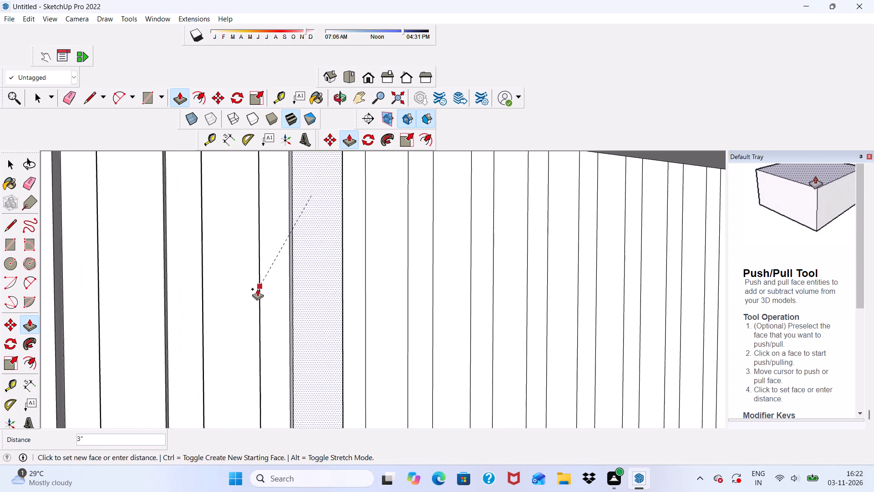
pyautogui.scroll(1, 257, 289)
pyautogui.click(257, 290)
pyautogui.click(380, 251)
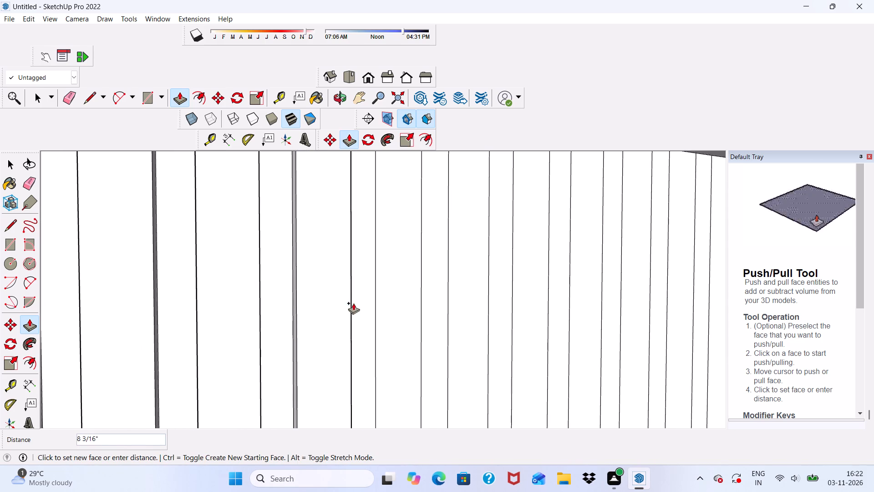
pyautogui.click(351, 303)
# Pull the twelfth and thirteenth vertical strips out by 3", flush with the strips already raised.
pyautogui.scroll(-9, 160, 256)
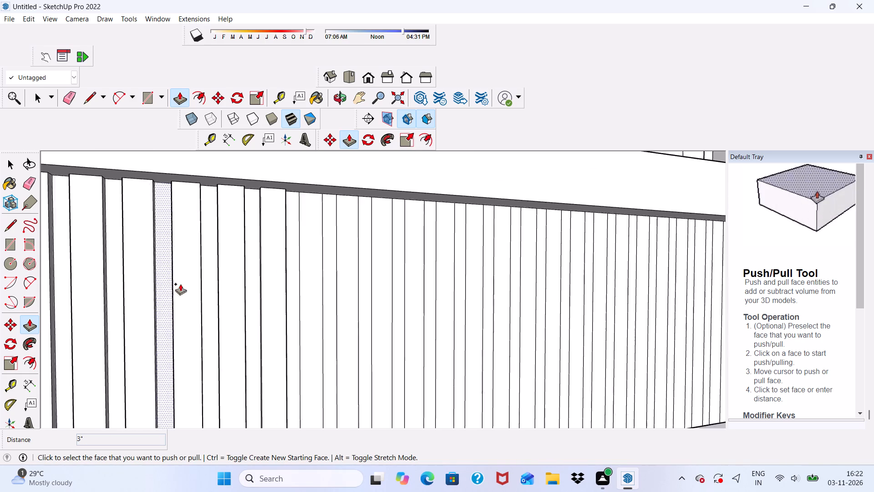
pyautogui.scroll(-2, 180, 284)
pyautogui.scroll(1, 269, 271)
pyautogui.scroll(2, 303, 231)
pyautogui.click(304, 231)
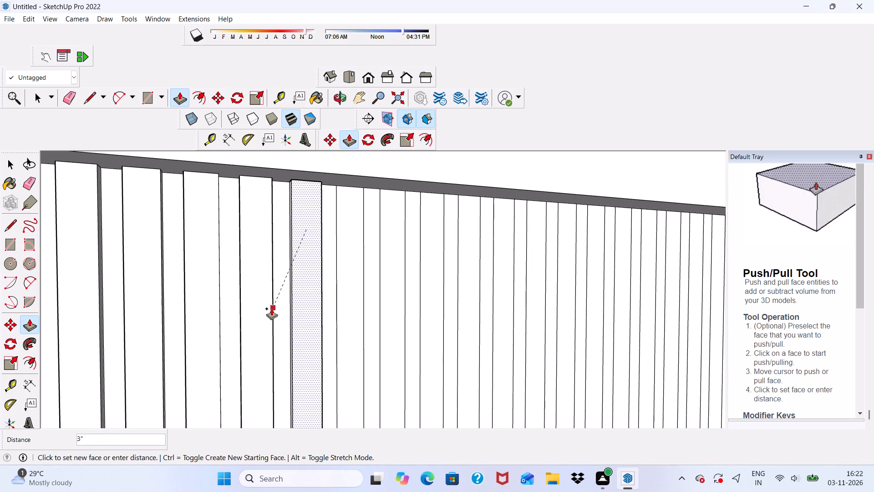
pyautogui.click(271, 308)
pyautogui.scroll(-5, 258, 259)
pyautogui.scroll(4, 318, 256)
pyautogui.click(314, 252)
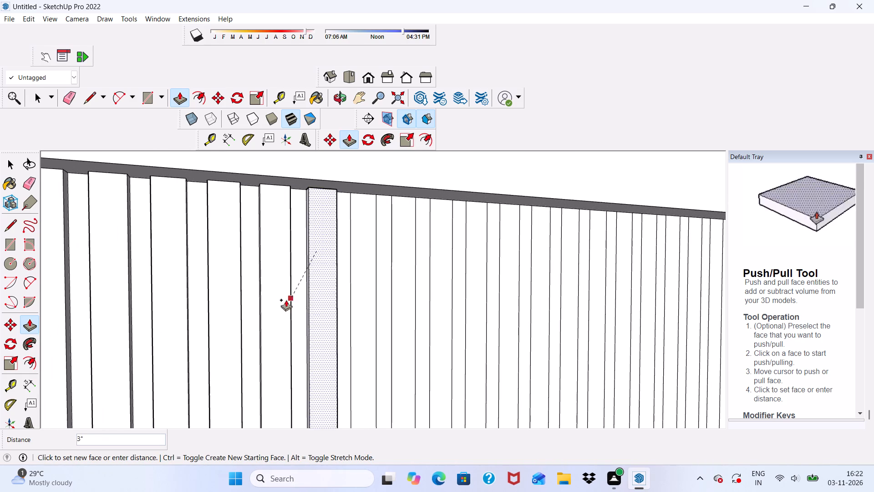
pyautogui.scroll(2, 286, 300)
pyautogui.click(289, 296)
# Pull the fourteenth and fifteenth vertical strips out by 3", flush with the strips already raised.
pyautogui.scroll(-5, 202, 266)
pyautogui.scroll(-5, 239, 237)
pyautogui.moveTo(286, 277); pyautogui.dragTo(265, 303, button='middle')
pyautogui.scroll(1, 274, 302)
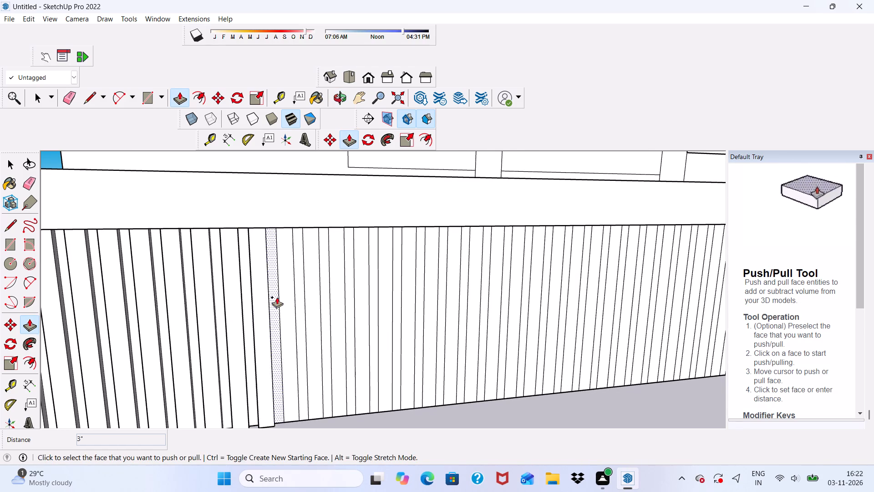
pyautogui.moveTo(277, 297); pyautogui.dragTo(207, 333, button='middle')
pyautogui.scroll(5, 263, 287)
pyautogui.click(265, 282)
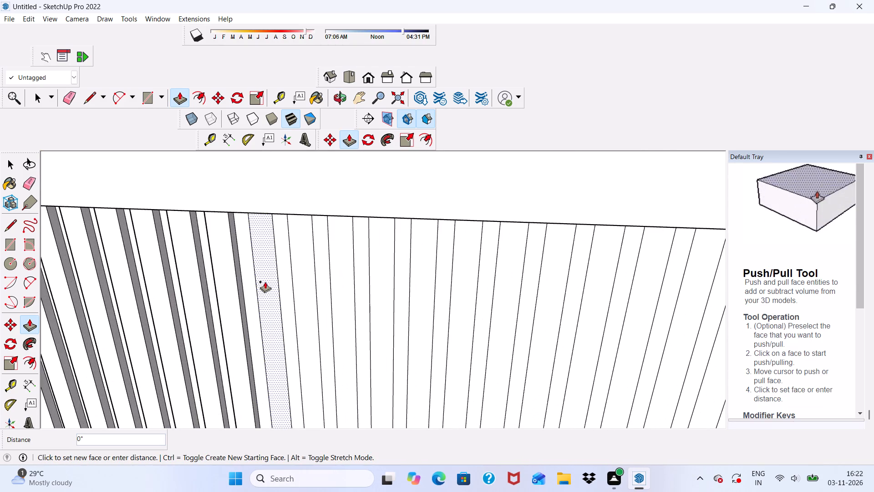
pyautogui.click(239, 274)
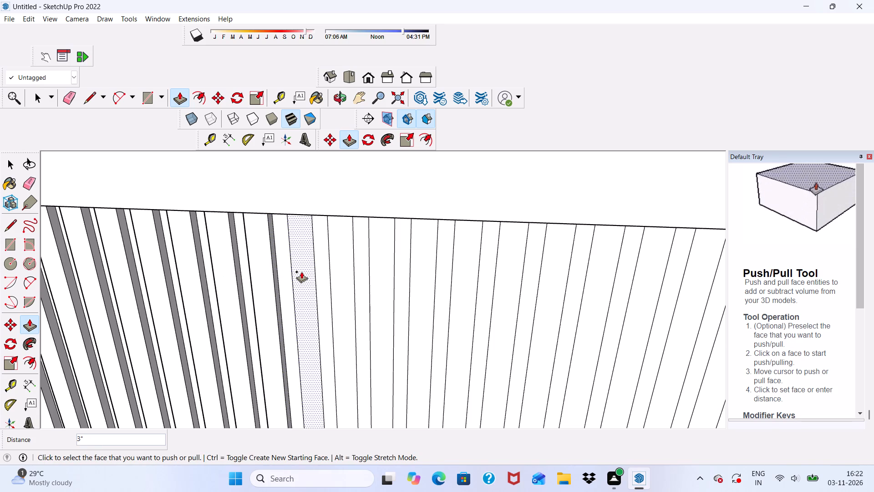
pyautogui.click(301, 272)
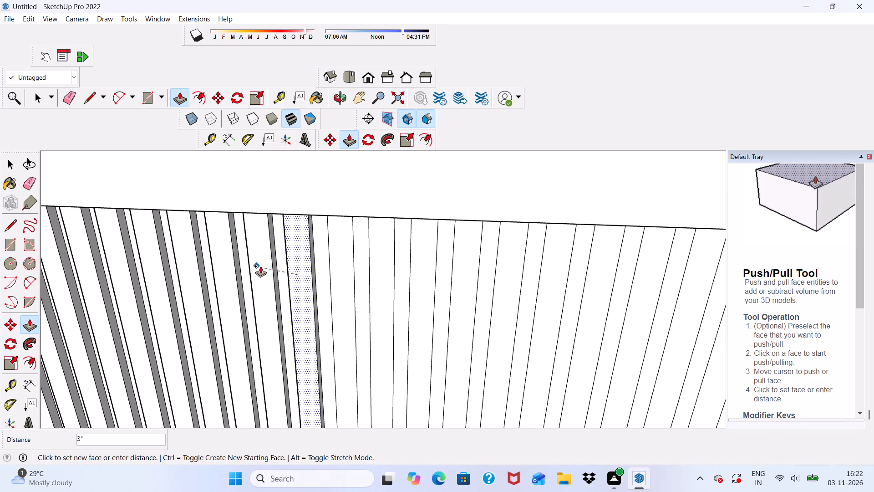
pyautogui.click(273, 266)
# Pull the sixteenth vertical strip out by 3", flush with the neighbouring raised strip.
pyautogui.click(342, 270)
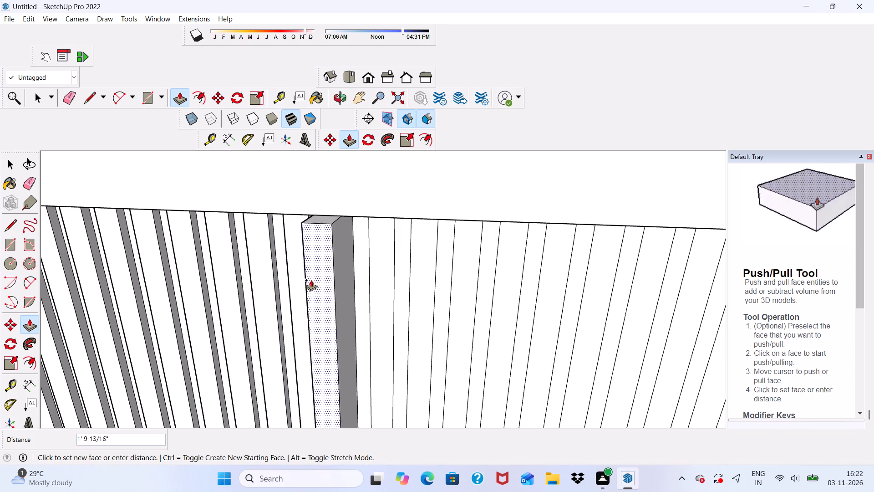
pyautogui.scroll(-1, 312, 278)
pyautogui.moveTo(318, 274); pyautogui.dragTo(367, 252, button='middle')
pyautogui.scroll(2, 313, 287)
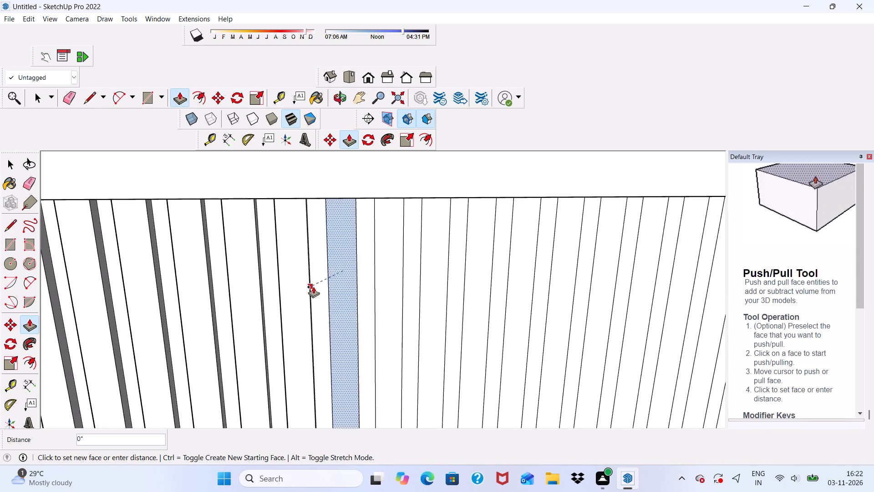
pyautogui.click(313, 287)
pyautogui.scroll(1, 329, 274)
pyautogui.click(332, 273)
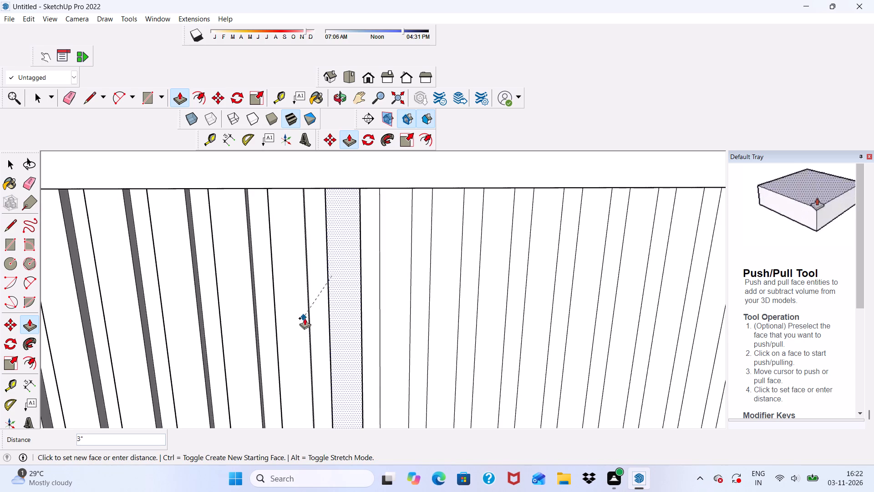
pyautogui.click(309, 323)
# Pull the seventeenth and eighteenth vertical strips out by 3", flush with the strips already raised.
pyautogui.scroll(-11, 257, 239)
pyautogui.moveTo(267, 304); pyautogui.dragTo(225, 327, button='middle')
pyautogui.scroll(5, 274, 282)
pyautogui.click(293, 277)
pyautogui.scroll(-1, 269, 300)
pyautogui.moveTo(270, 300); pyautogui.dragTo(310, 262, button='middle')
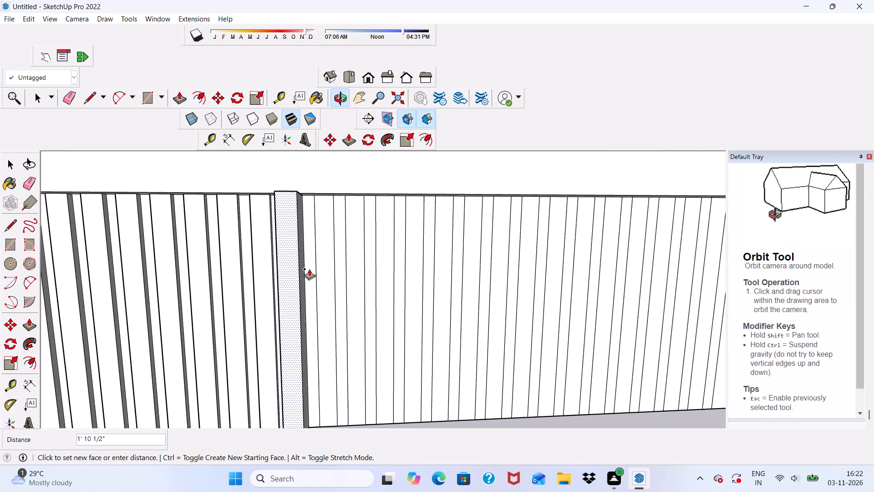
pyautogui.scroll(2, 274, 310)
pyautogui.scroll(-3, 273, 312)
pyautogui.moveTo(274, 312); pyautogui.dragTo(328, 278, button='middle')
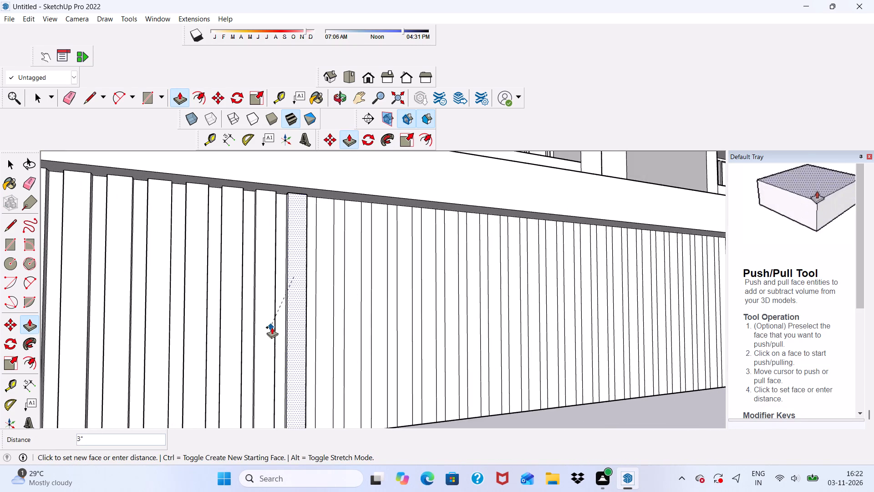
pyautogui.click(274, 326)
pyautogui.scroll(1, 319, 297)
pyautogui.click(319, 297)
pyautogui.scroll(1, 298, 345)
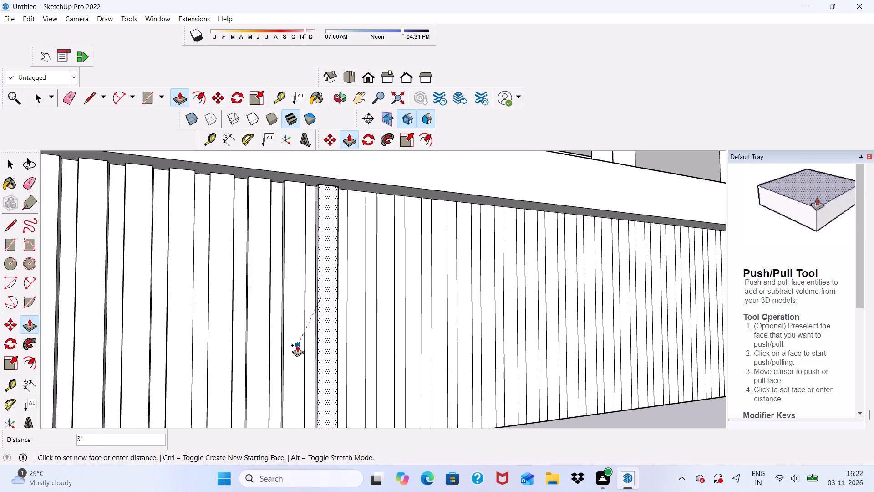
pyautogui.click(306, 334)
# Pull the next three flat vertical strips, nineteenth to twenty-first, out by 3", flush with the raised ones.
pyautogui.scroll(-10, 224, 318)
pyautogui.scroll(3, 295, 263)
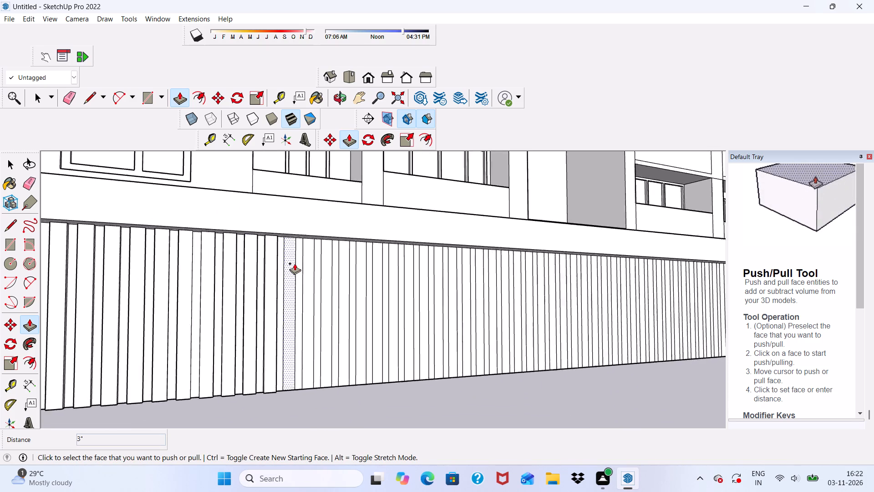
pyautogui.scroll(4, 295, 263)
pyautogui.click(284, 261)
pyautogui.scroll(1, 265, 305)
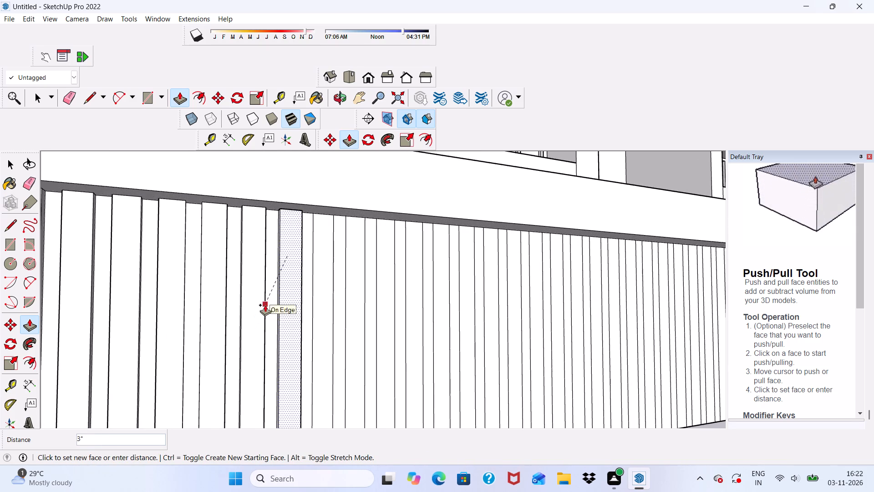
pyautogui.click(265, 305)
pyautogui.click(316, 279)
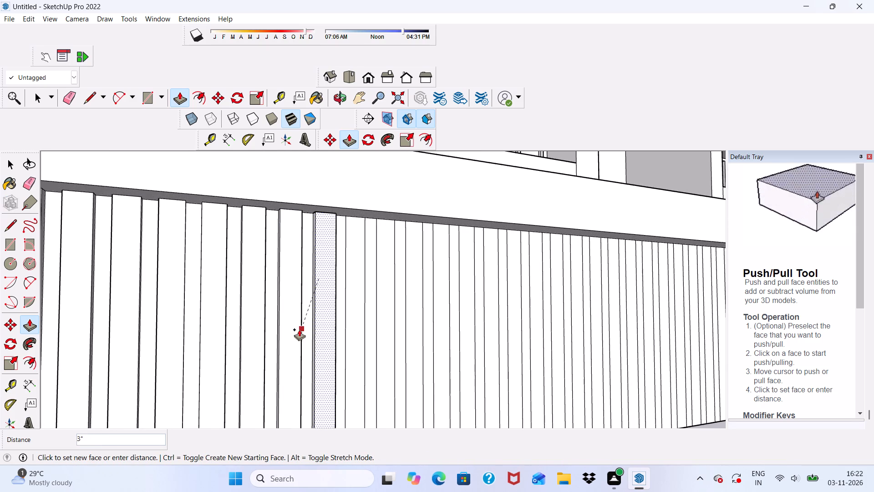
pyautogui.click(299, 329)
pyautogui.scroll(1, 343, 283)
pyautogui.click(347, 279)
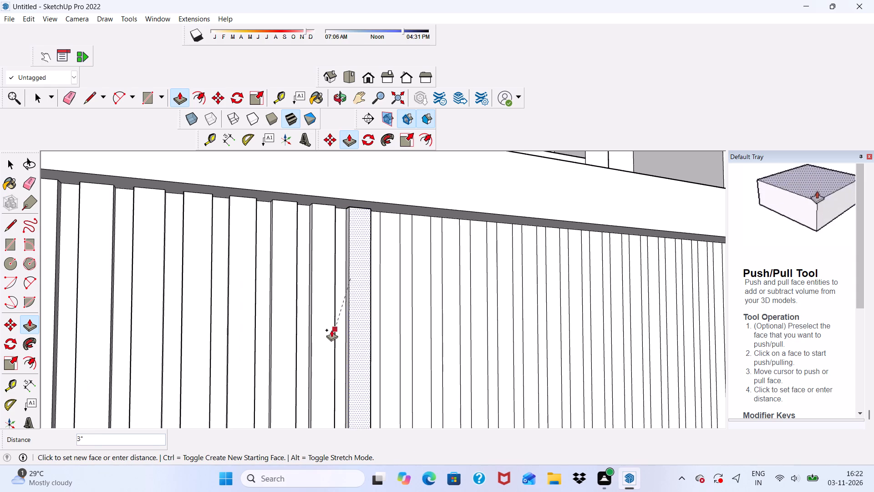
pyautogui.click(331, 330)
# Pull the twenty-second and twenty-third vertical strips out by 3", flush with the strips already raised.
pyautogui.scroll(-5, 260, 282)
pyautogui.scroll(3, 340, 272)
pyautogui.click(340, 272)
pyautogui.scroll(1, 326, 313)
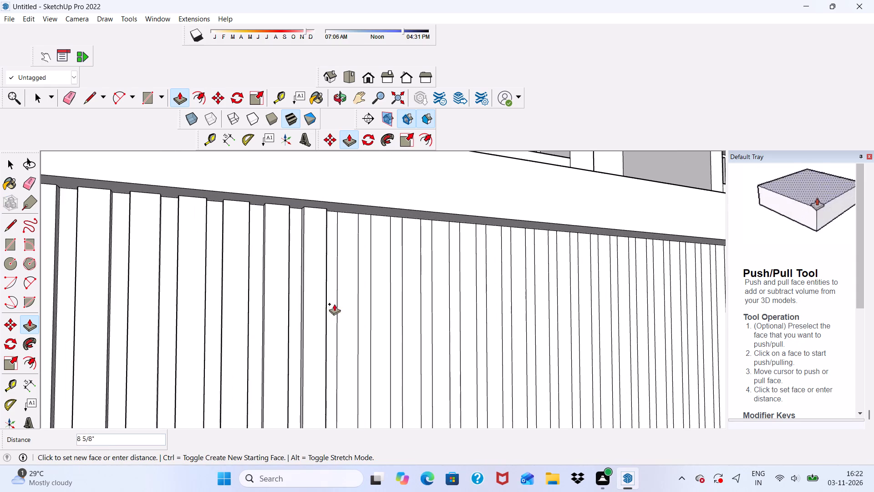
pyautogui.click(325, 314)
pyautogui.click(376, 299)
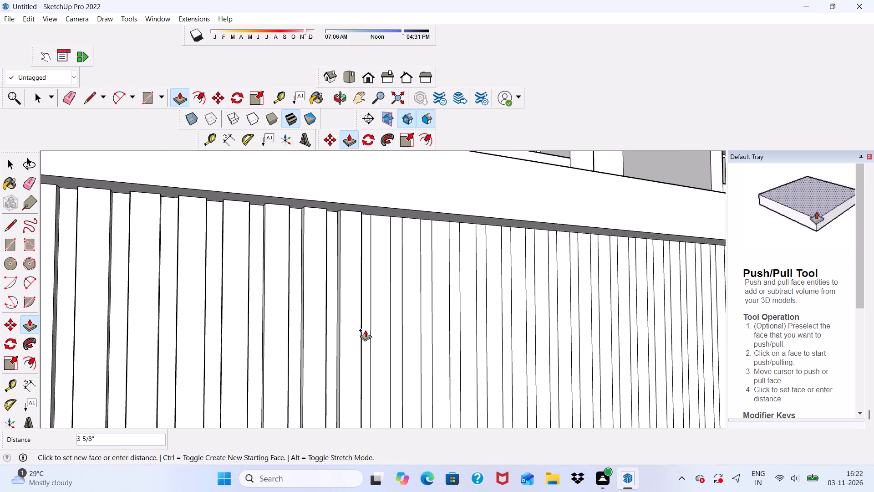
pyautogui.scroll(2, 367, 325)
pyautogui.click(358, 329)
# Pull the twenty-fourth and twenty-fifth vertical strips out by 3", flush with the strips already raised.
pyautogui.scroll(-6, 188, 242)
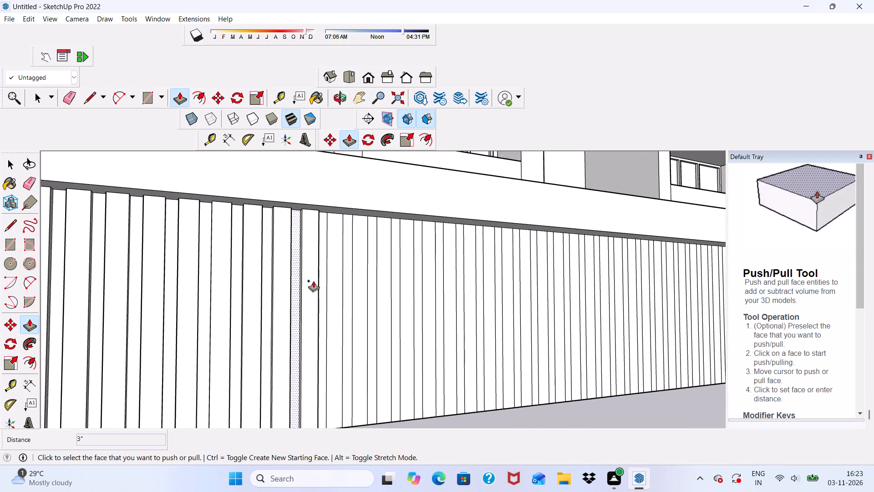
pyautogui.scroll(4, 320, 280)
pyautogui.click(337, 279)
pyautogui.scroll(3, 315, 296)
pyautogui.scroll(-1, 303, 294)
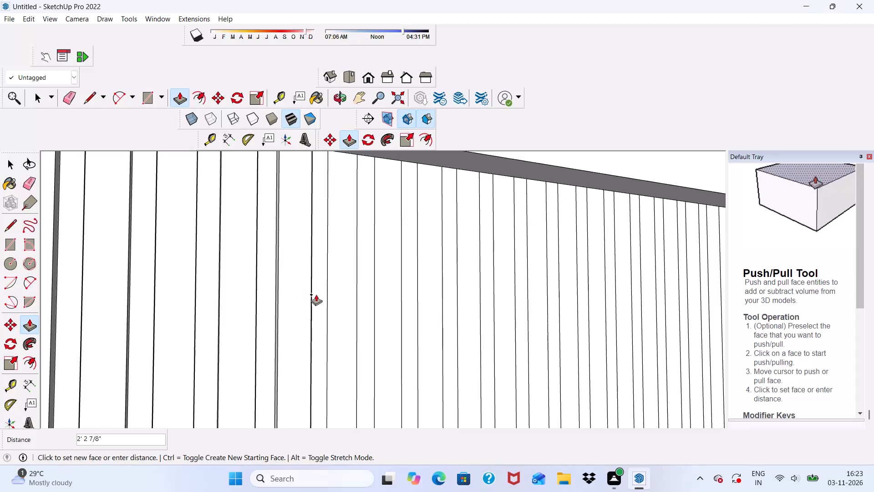
pyautogui.click(311, 298)
pyautogui.scroll(-6, 238, 232)
pyautogui.scroll(3, 306, 252)
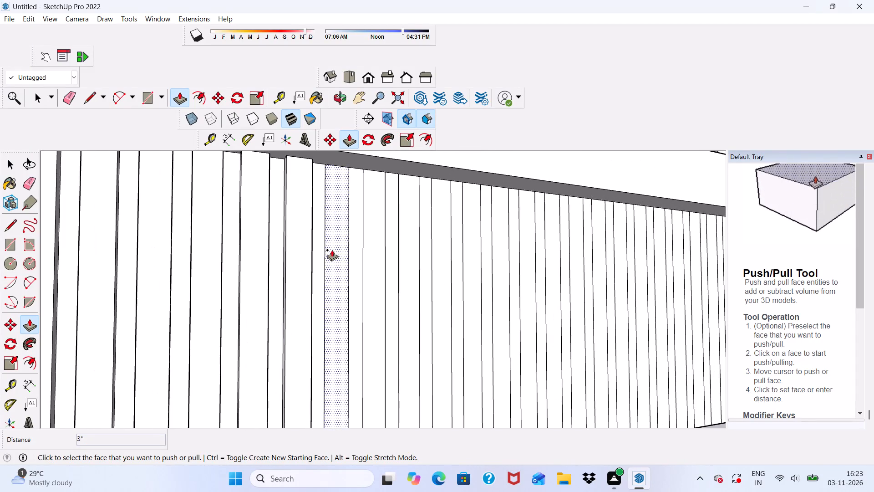
pyautogui.click(332, 250)
pyautogui.scroll(1, 310, 304)
pyautogui.click(310, 302)
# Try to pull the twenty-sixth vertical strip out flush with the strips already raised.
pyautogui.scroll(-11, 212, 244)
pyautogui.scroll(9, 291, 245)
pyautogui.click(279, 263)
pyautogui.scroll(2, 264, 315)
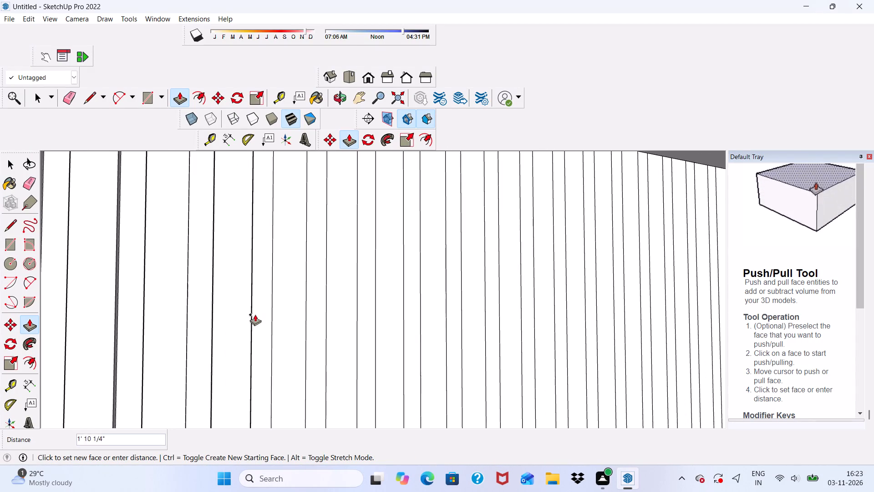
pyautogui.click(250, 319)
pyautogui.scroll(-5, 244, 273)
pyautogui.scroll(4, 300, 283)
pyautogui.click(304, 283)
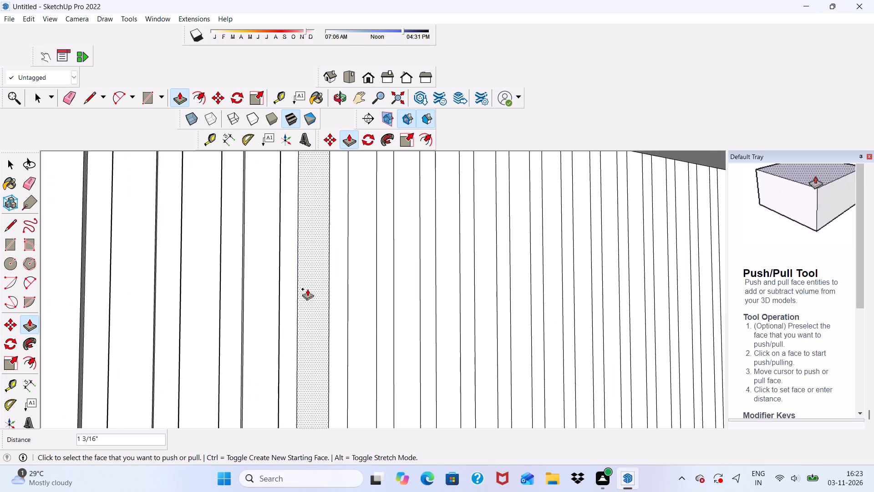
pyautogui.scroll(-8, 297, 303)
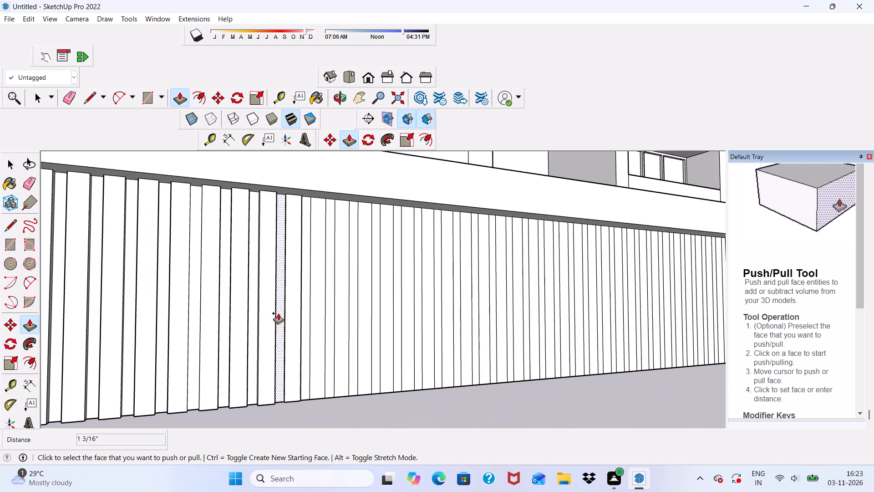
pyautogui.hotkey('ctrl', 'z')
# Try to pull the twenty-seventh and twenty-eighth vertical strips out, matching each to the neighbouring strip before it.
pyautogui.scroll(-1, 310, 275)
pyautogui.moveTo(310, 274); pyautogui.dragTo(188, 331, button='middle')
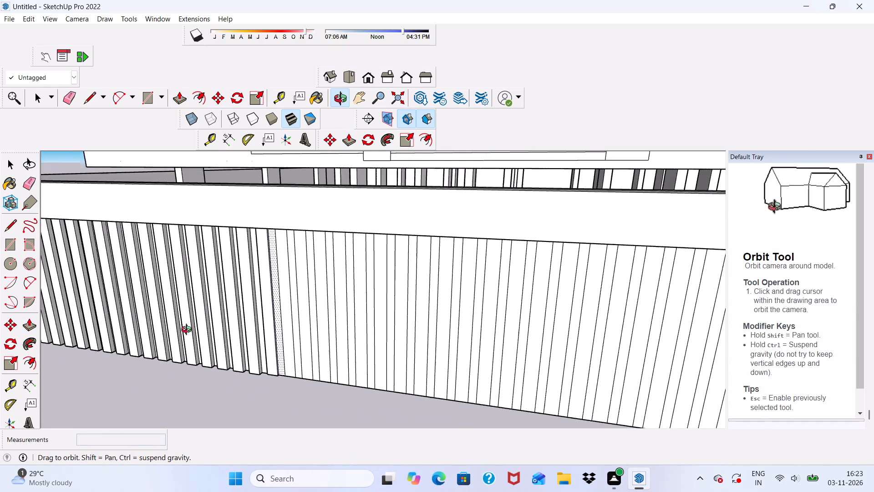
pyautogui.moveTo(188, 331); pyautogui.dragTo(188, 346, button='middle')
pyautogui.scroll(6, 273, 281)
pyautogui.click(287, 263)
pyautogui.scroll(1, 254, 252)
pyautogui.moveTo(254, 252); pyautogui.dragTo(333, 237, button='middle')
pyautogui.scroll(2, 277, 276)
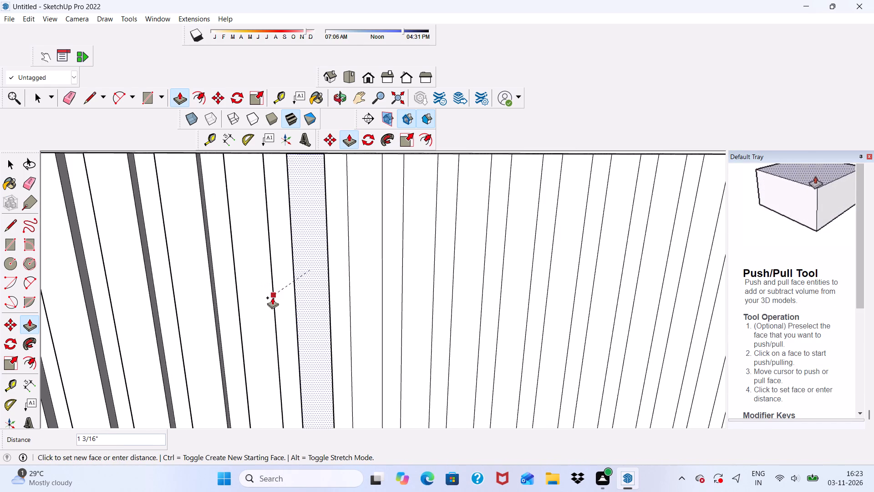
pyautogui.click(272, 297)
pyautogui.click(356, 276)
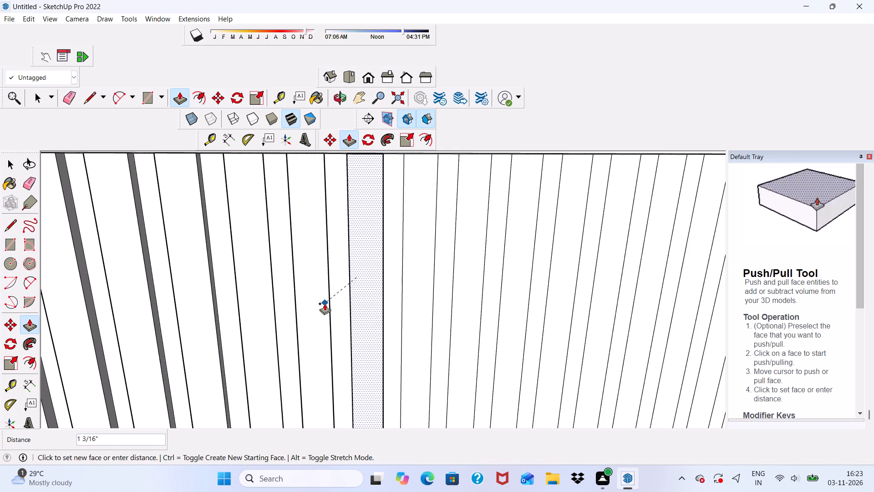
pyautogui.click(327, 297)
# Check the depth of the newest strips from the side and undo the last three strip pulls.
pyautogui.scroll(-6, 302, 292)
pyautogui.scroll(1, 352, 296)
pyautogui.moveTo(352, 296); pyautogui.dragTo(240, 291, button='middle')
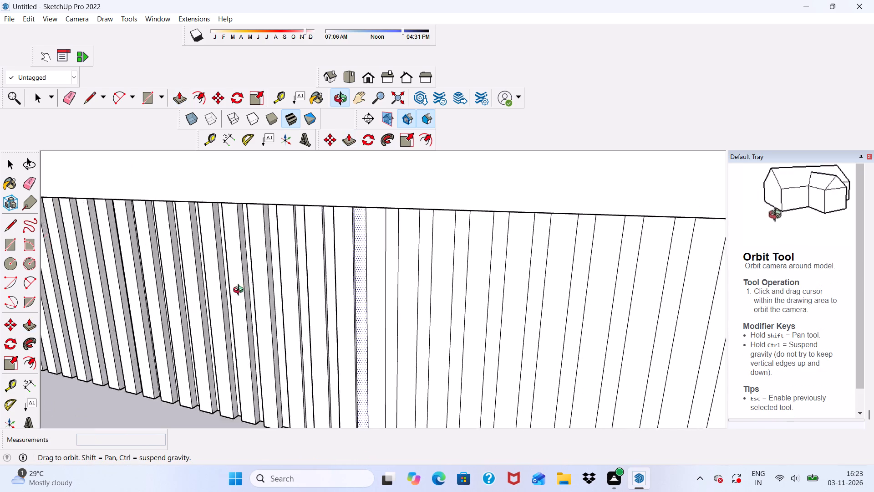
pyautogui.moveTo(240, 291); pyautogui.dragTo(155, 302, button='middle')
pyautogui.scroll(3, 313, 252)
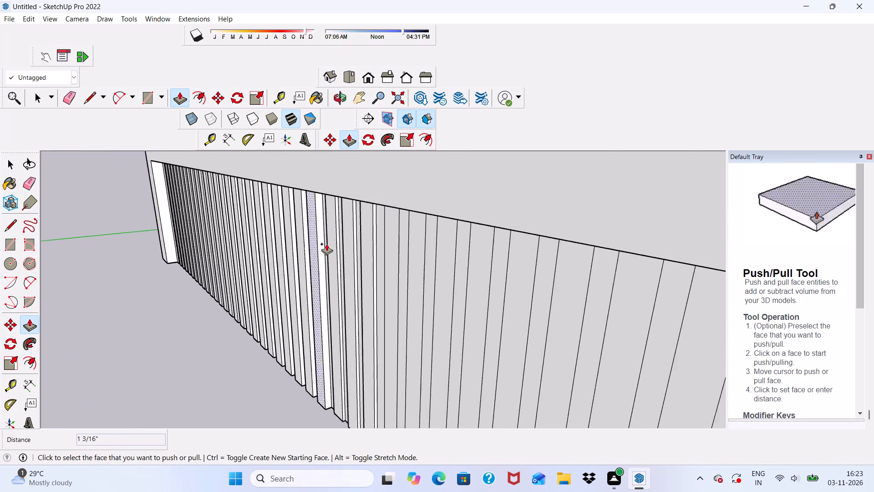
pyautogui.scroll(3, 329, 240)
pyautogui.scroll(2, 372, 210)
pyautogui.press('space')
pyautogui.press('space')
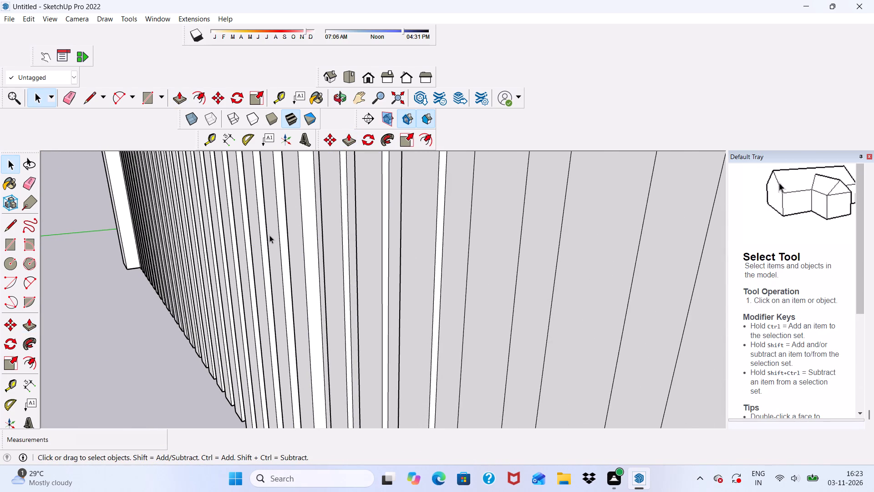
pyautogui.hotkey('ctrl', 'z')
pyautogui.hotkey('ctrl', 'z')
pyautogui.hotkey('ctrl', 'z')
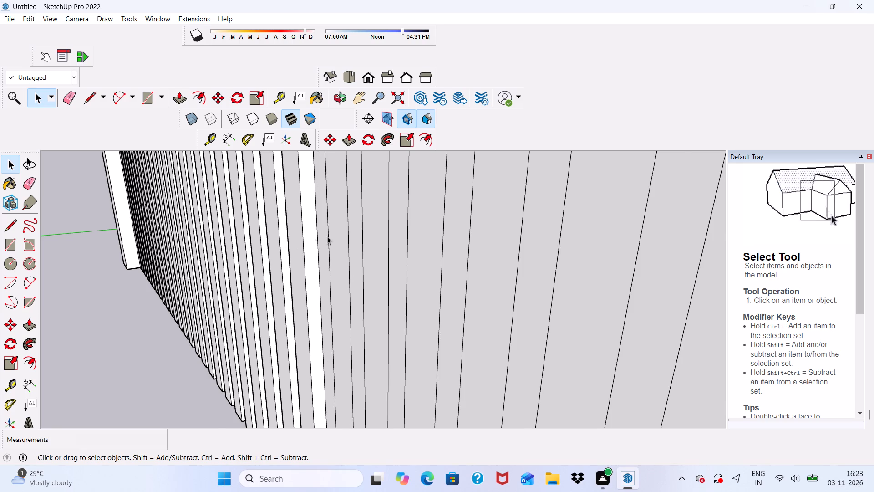
# Pull the first flat strip beside the raised ones, the twenty-sixth, out by 3".
pyautogui.scroll(3, 342, 228)
pyautogui.click(342, 229)
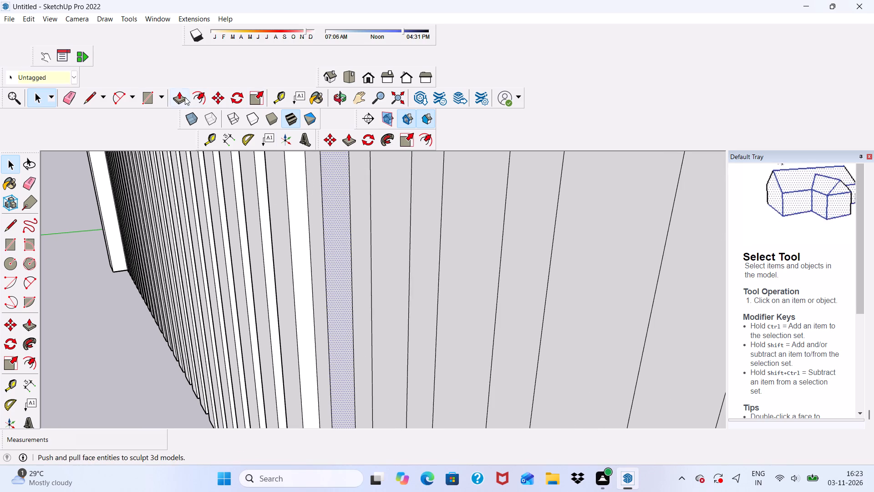
pyautogui.click(185, 97)
pyautogui.click(333, 206)
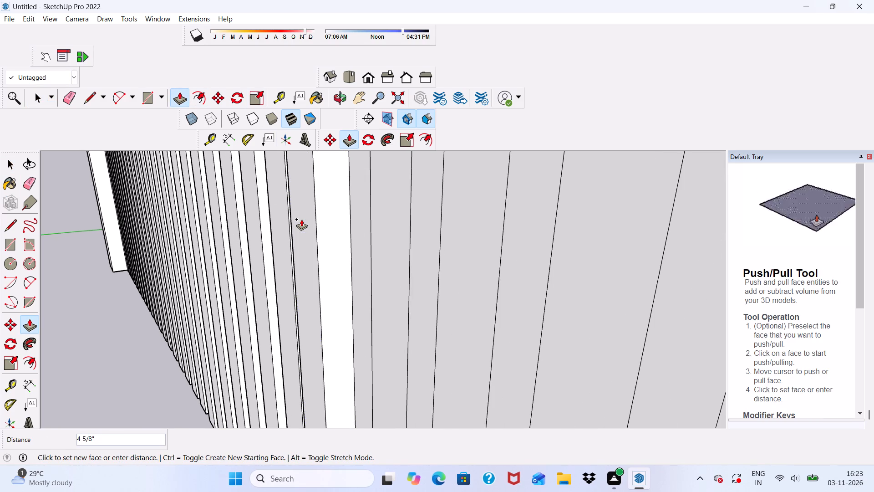
pyautogui.write('3"')
pyautogui.press('Return')
# Pull the next three flat vertical strips, twenty-seventh to twenty-ninth, out by 3", flush with the raised ones.
pyautogui.scroll(-3, 411, 204)
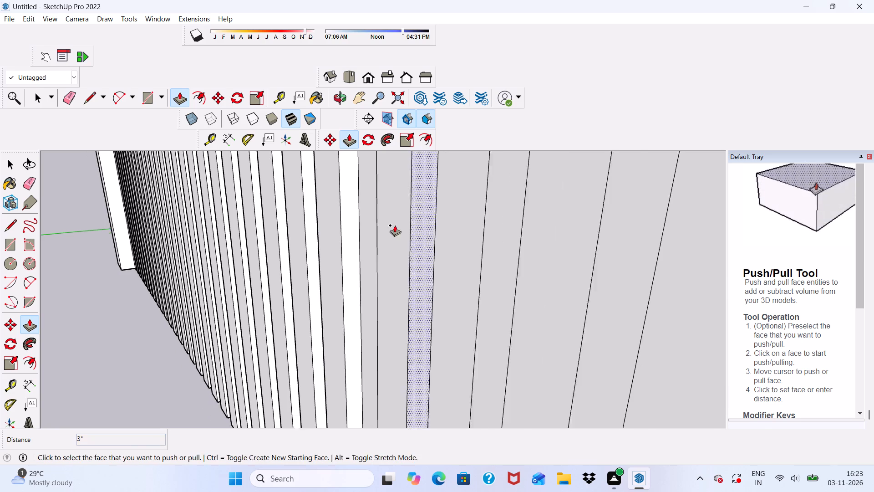
pyautogui.moveTo(390, 231); pyautogui.dragTo(456, 231, button='middle')
pyautogui.scroll(2, 404, 240)
pyautogui.click(385, 238)
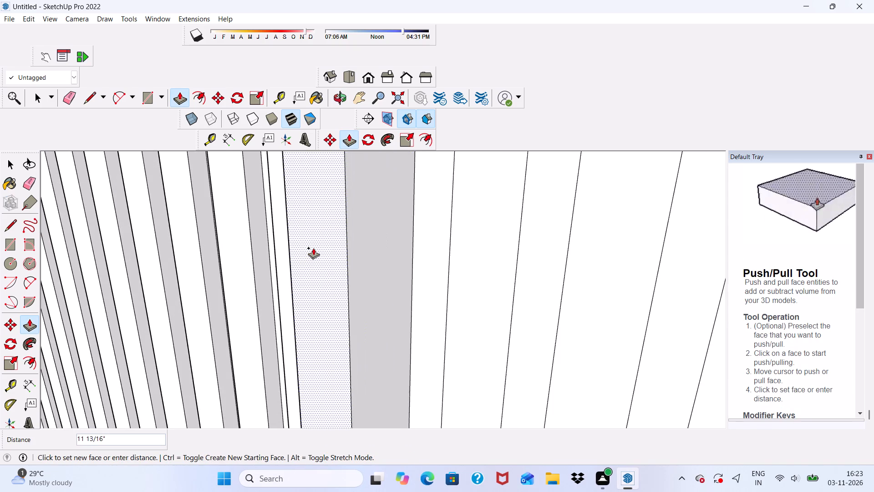
pyautogui.moveTo(314, 248); pyautogui.dragTo(424, 272, button='middle')
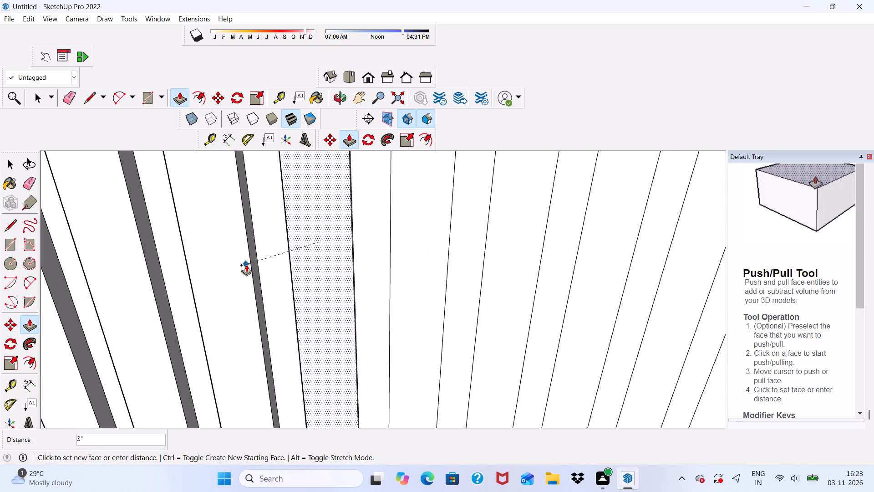
pyautogui.click(250, 264)
pyautogui.click(405, 257)
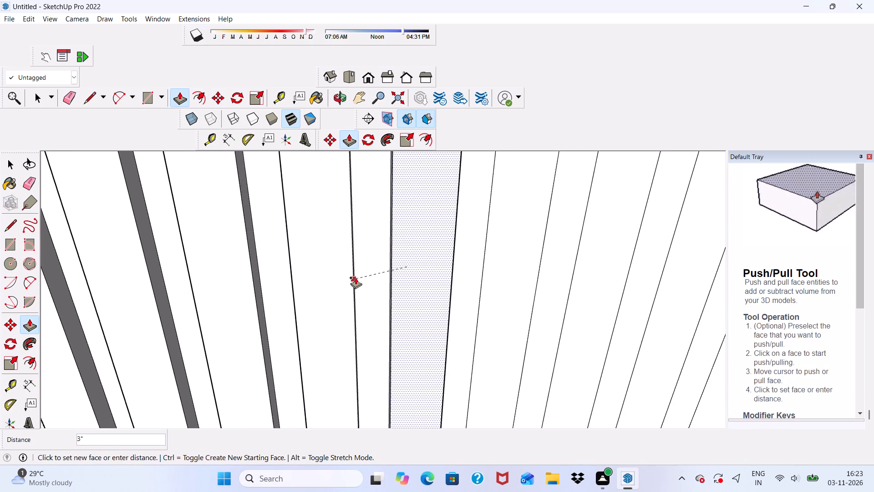
pyautogui.click(356, 276)
pyautogui.click(492, 274)
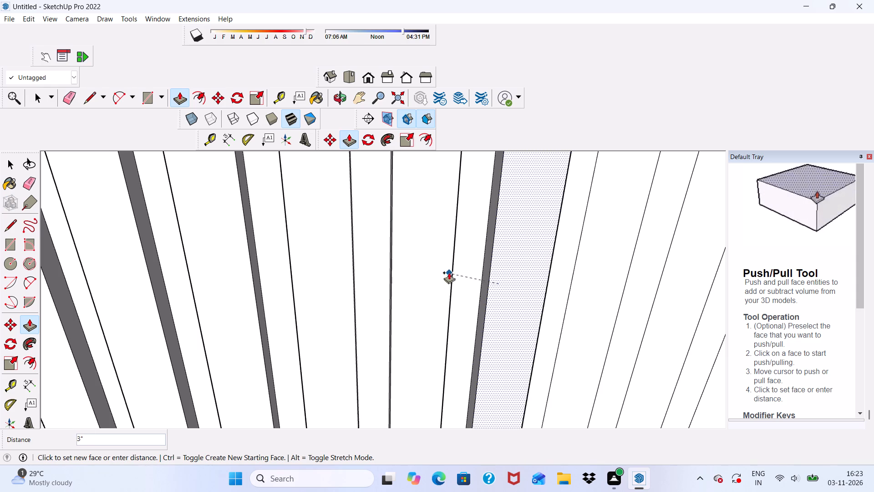
pyautogui.click(451, 267)
# Pull the thirtieth, thirty-first and thirty-second vertical strips out by 3", flush with the strips already raised.
pyautogui.scroll(-12, 279, 254)
pyautogui.scroll(1, 368, 279)
pyautogui.moveTo(366, 265); pyautogui.dragTo(314, 263, button='middle')
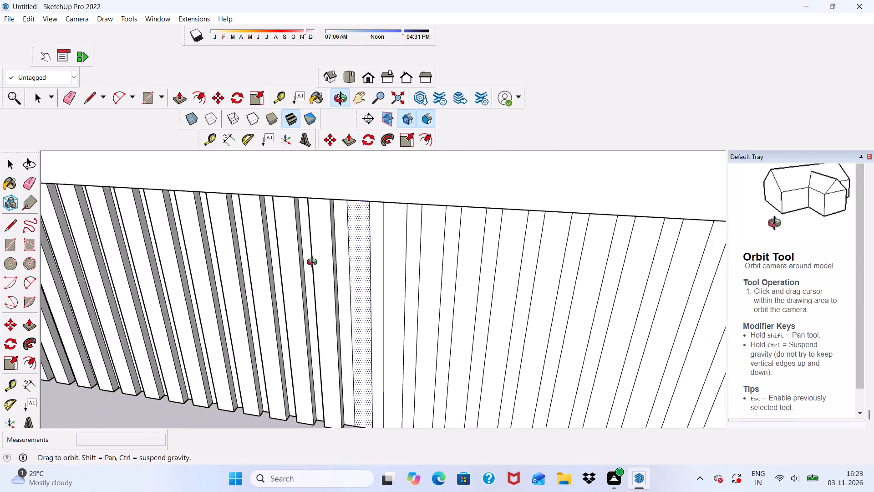
pyautogui.moveTo(314, 263); pyautogui.dragTo(324, 275, button='middle')
pyautogui.scroll(6, 352, 255)
pyautogui.click(360, 252)
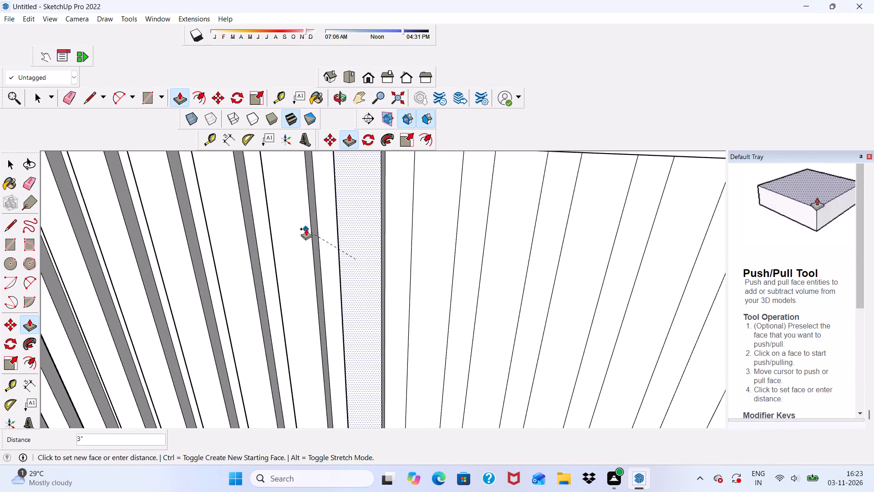
pyautogui.click(311, 227)
pyautogui.click(426, 241)
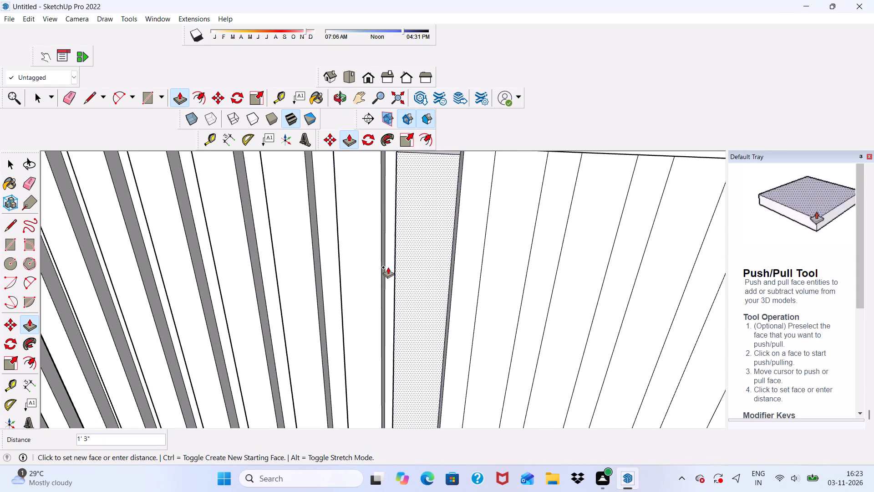
pyautogui.click(380, 256)
pyautogui.click(493, 253)
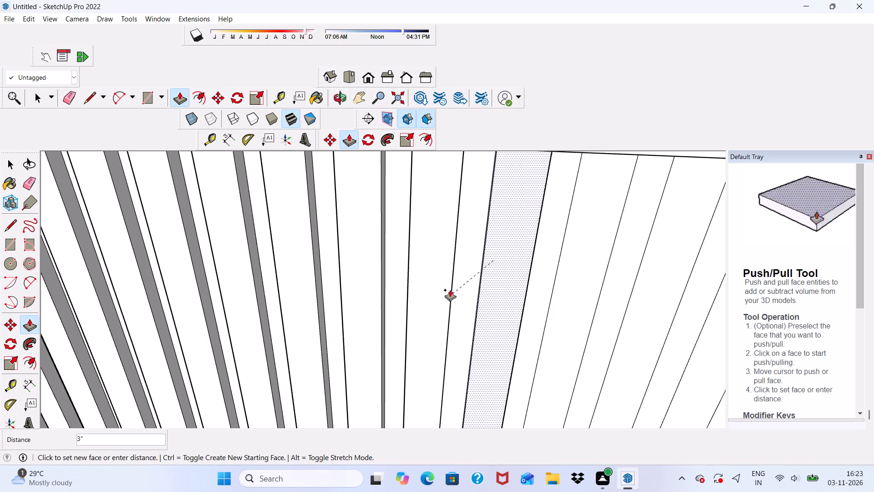
pyautogui.click(448, 275)
# Pull the next three flat vertical strips, thirty-third to thirty-fifth, out by 3", flush with the raised ones.
pyautogui.scroll(-9, 236, 300)
pyautogui.scroll(3, 399, 275)
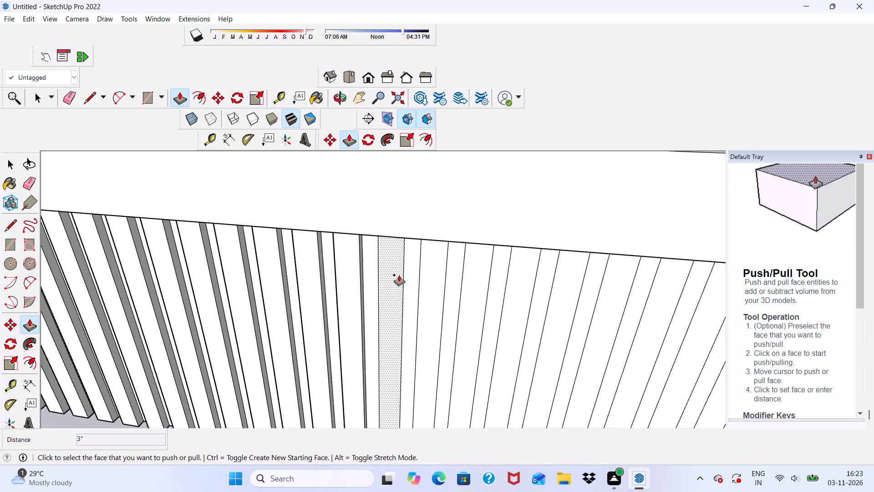
pyautogui.click(399, 275)
pyautogui.doubleClick(364, 272)
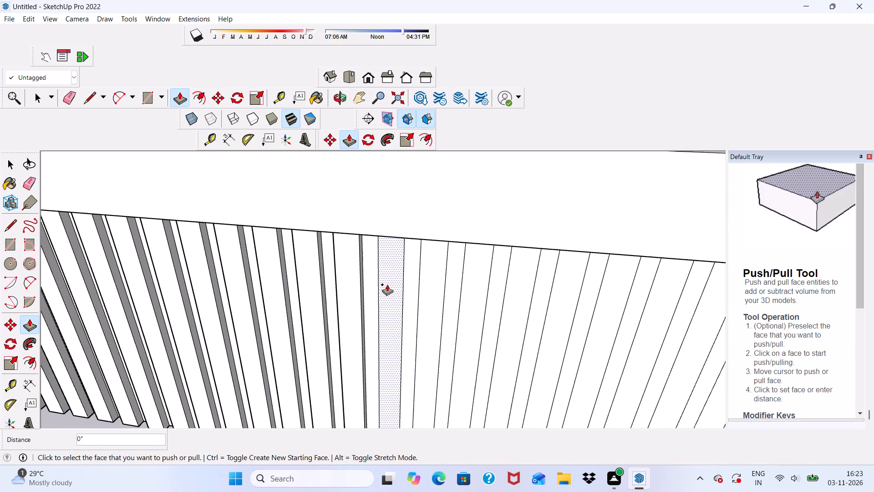
pyautogui.click(391, 284)
pyautogui.scroll(1, 361, 292)
pyautogui.click(361, 292)
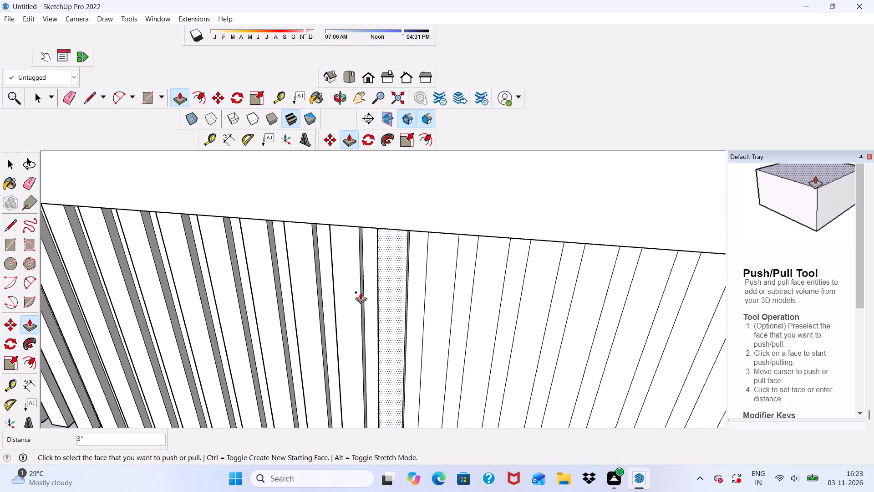
pyautogui.moveTo(436, 293); pyautogui.dragTo(407, 278, button='middle')
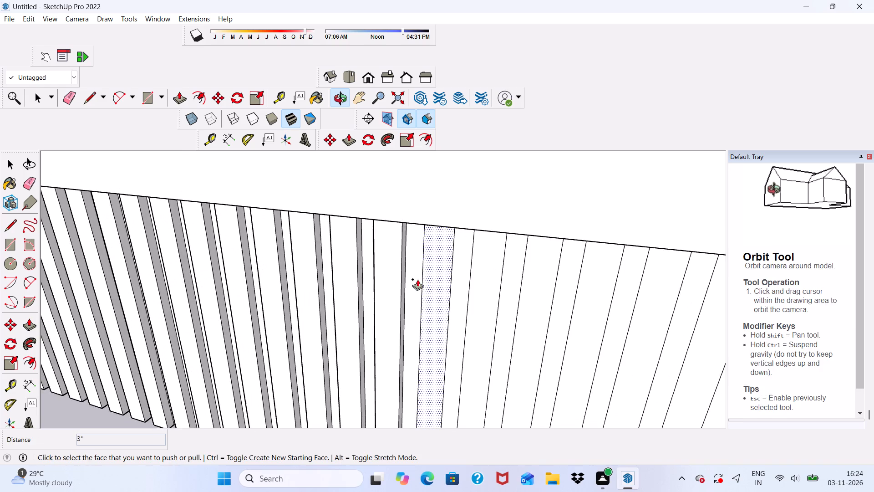
pyautogui.scroll(3, 430, 281)
pyautogui.click(431, 280)
pyautogui.click(389, 280)
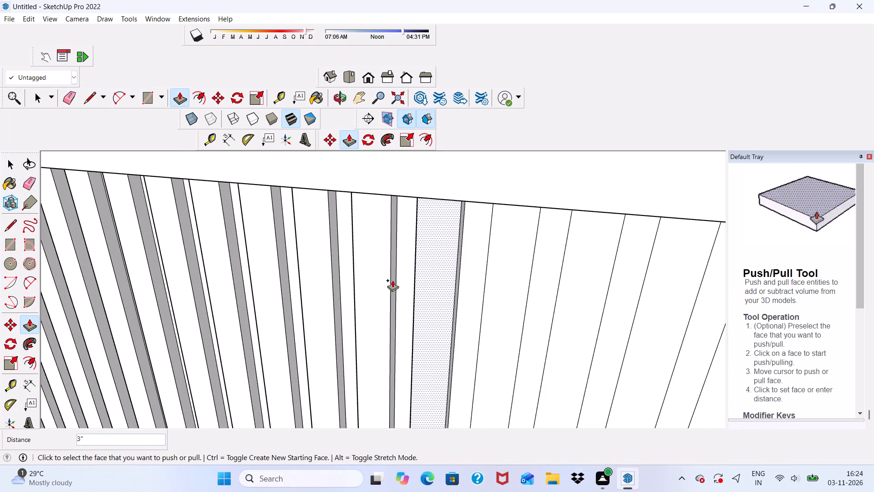
pyautogui.click(494, 299)
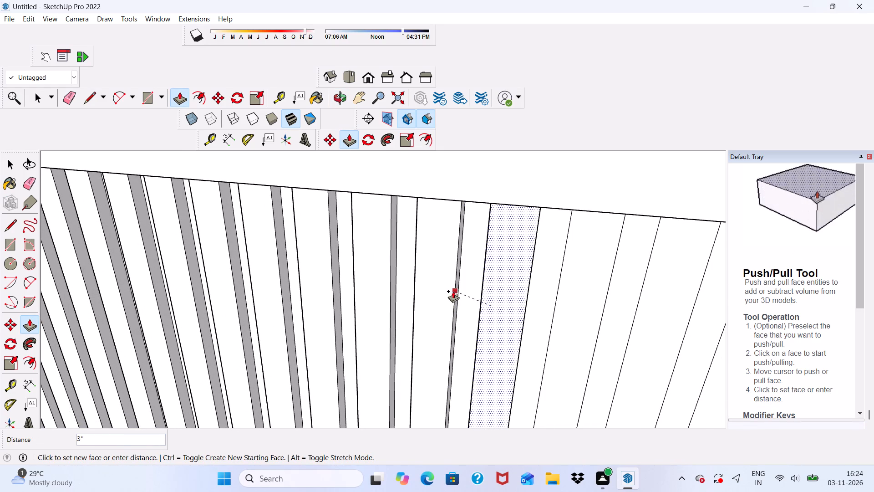
pyautogui.click(455, 294)
# Pull the thirty-sixth and thirty-seventh vertical strips out by 3", flush with the strips already raised.
pyautogui.scroll(-16, 128, 275)
pyautogui.scroll(-1, 203, 249)
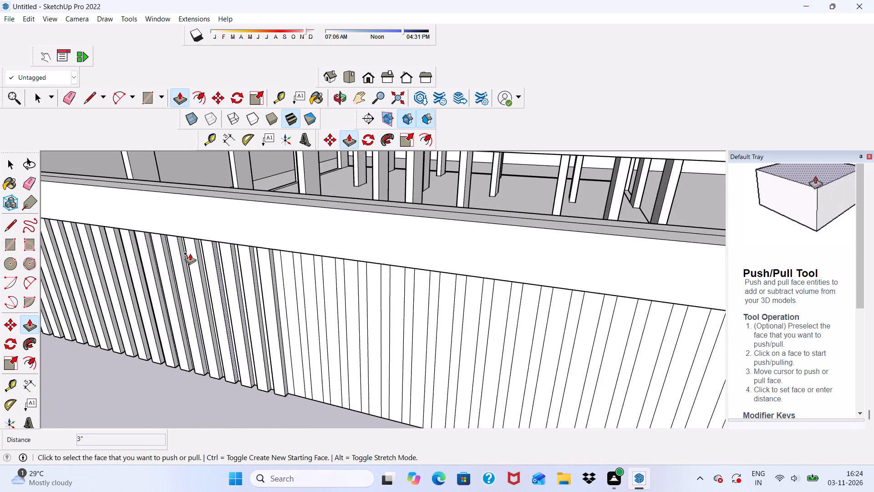
pyautogui.scroll(-9, 190, 253)
pyautogui.scroll(13, 225, 256)
pyautogui.scroll(11, 196, 241)
pyautogui.click(207, 296)
pyautogui.scroll(3, 166, 279)
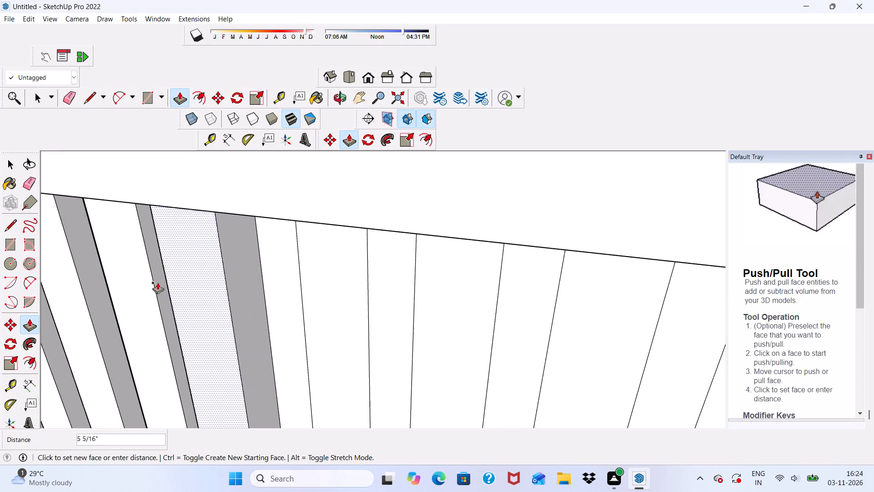
pyautogui.click(151, 294)
pyautogui.click(320, 323)
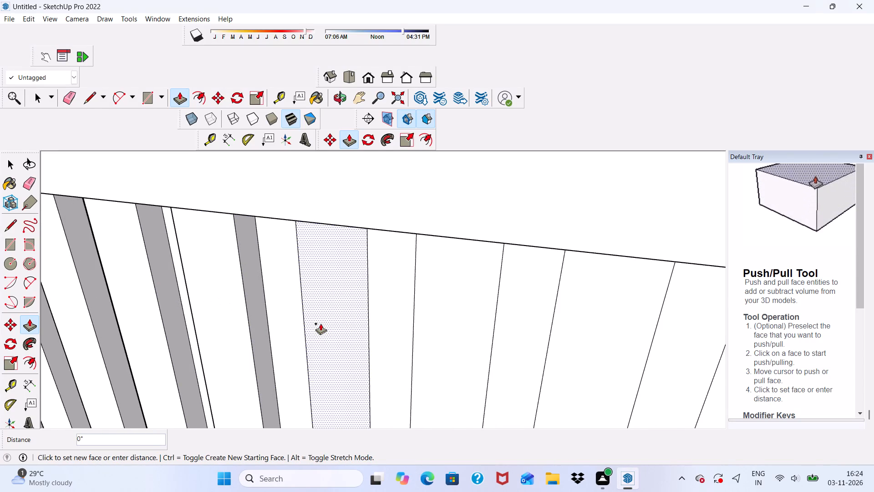
pyautogui.click(246, 308)
# Pull the thirty-eighth and thirty-ninth vertical strips out by 3", flush with the strips already raised.
pyautogui.scroll(-10, 183, 268)
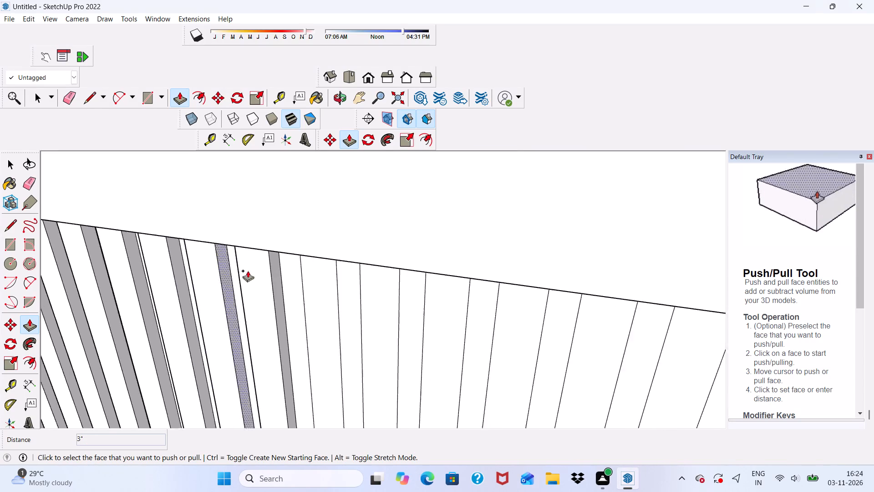
pyautogui.scroll(-2, 248, 271)
pyautogui.scroll(6, 299, 293)
pyautogui.click(294, 288)
pyautogui.scroll(-3, 224, 261)
pyautogui.moveTo(227, 261); pyautogui.dragTo(295, 261, button='middle')
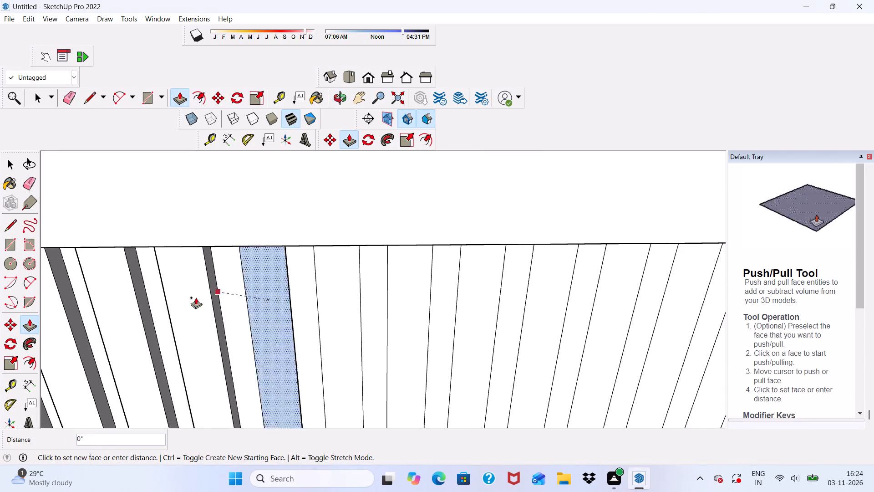
pyautogui.click(208, 299)
pyautogui.scroll(-1, 265, 307)
pyautogui.moveTo(254, 313); pyautogui.dragTo(308, 294, button='middle')
pyautogui.scroll(3, 308, 295)
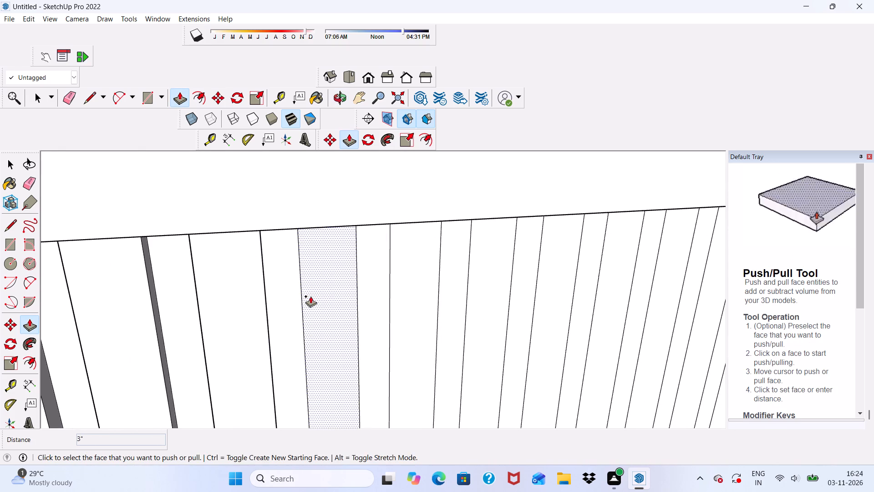
pyautogui.click(313, 296)
pyautogui.click(269, 318)
# Pull the fortieth, forty-first and forty-second vertical strips out by 3", flush with the strips already raised.
pyautogui.scroll(-6, 155, 252)
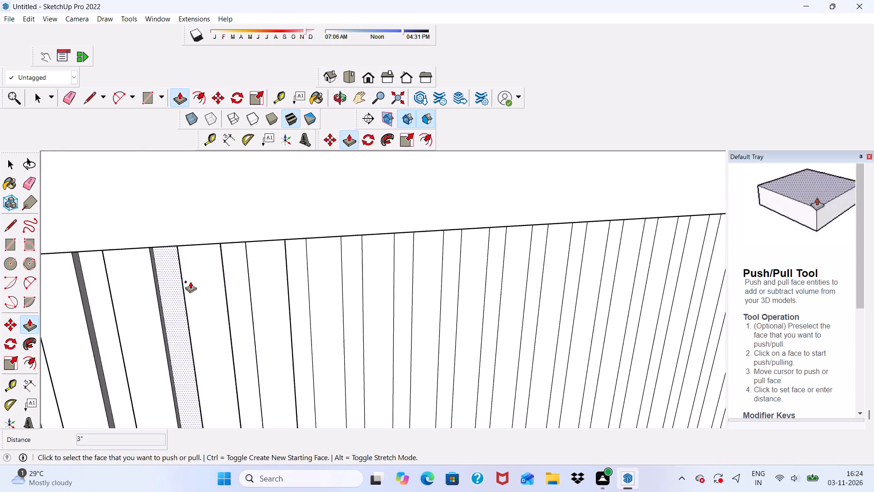
pyautogui.scroll(1, 311, 286)
pyautogui.click(326, 290)
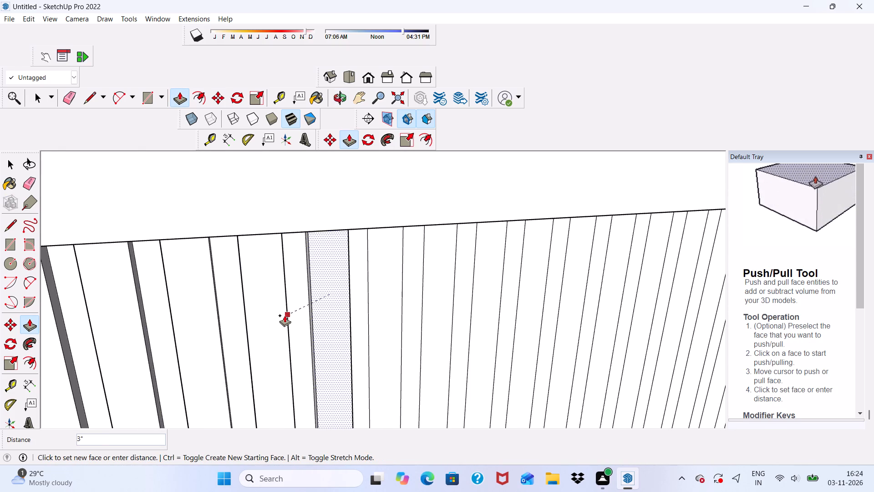
pyautogui.click(287, 315)
pyautogui.scroll(-6, 183, 302)
pyautogui.scroll(4, 330, 316)
pyautogui.click(314, 299)
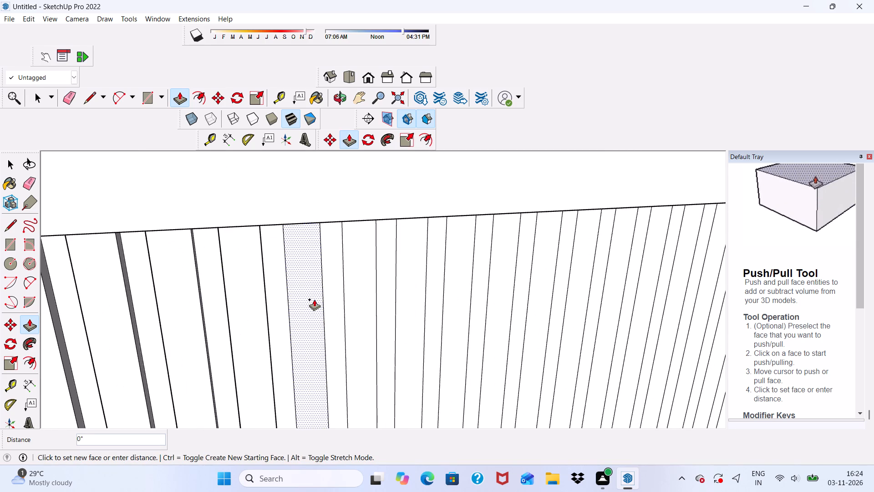
pyautogui.click(267, 326)
pyautogui.click(351, 313)
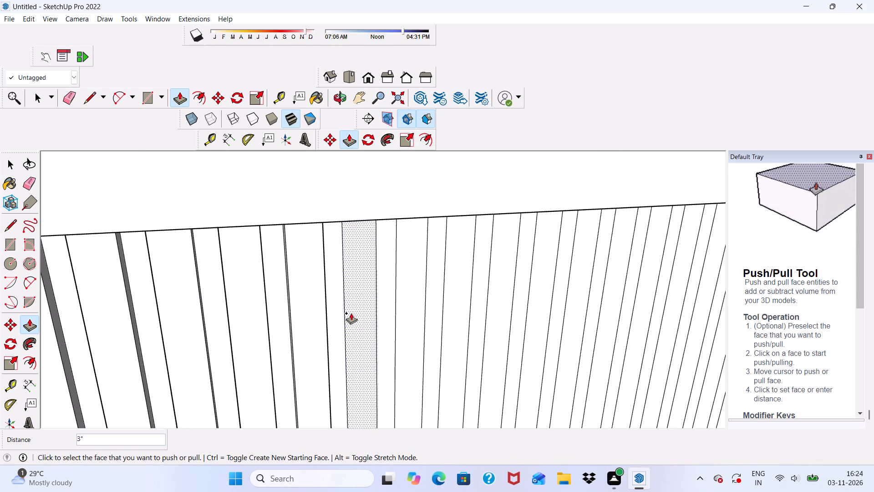
pyautogui.click(325, 339)
# Pull the next four flat vertical strips, forty-third to forty-sixth, out by 3", flush with the raised ones.
pyautogui.scroll(-9, 188, 245)
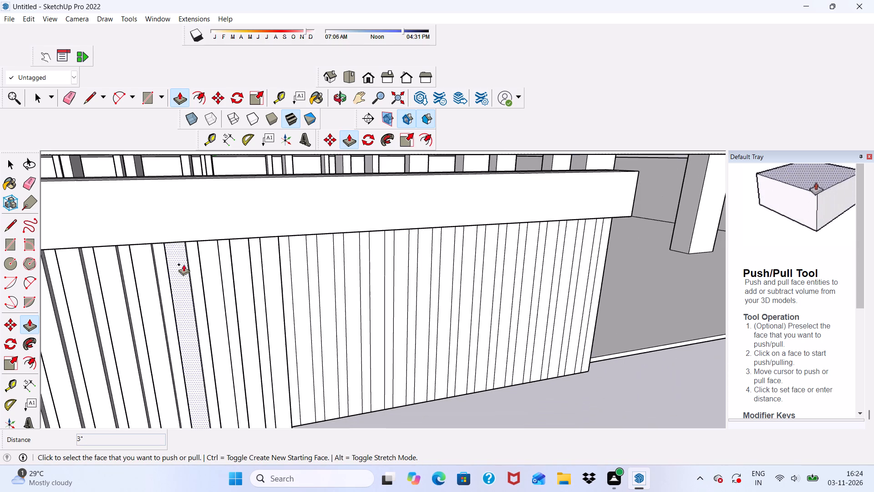
pyautogui.scroll(6, 307, 253)
pyautogui.click(298, 251)
pyautogui.click(264, 293)
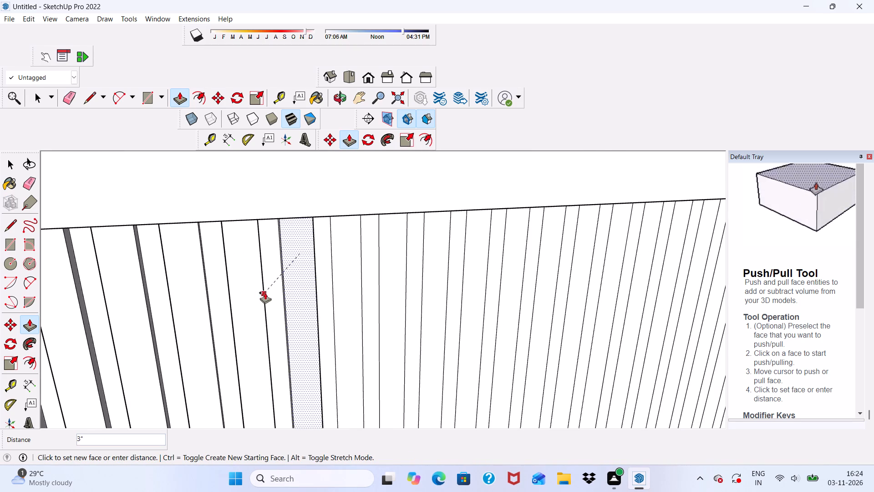
pyautogui.click(346, 279)
pyautogui.click(320, 312)
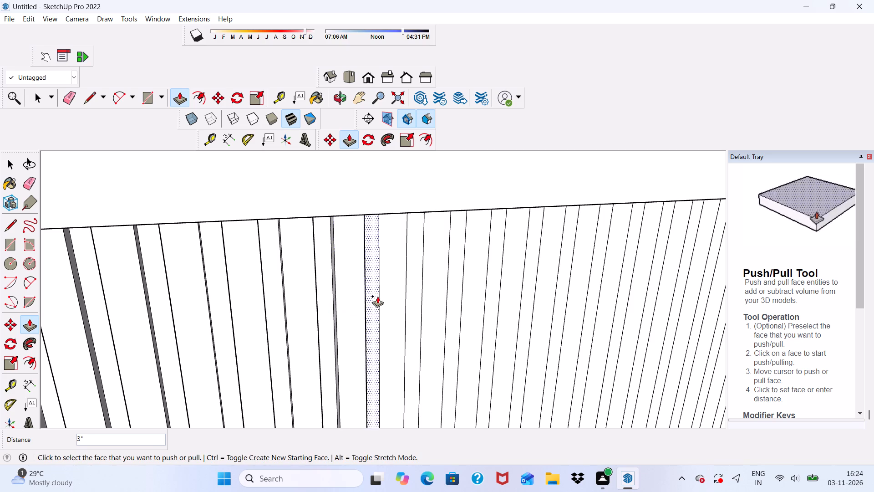
pyautogui.click(386, 295)
pyautogui.click(364, 320)
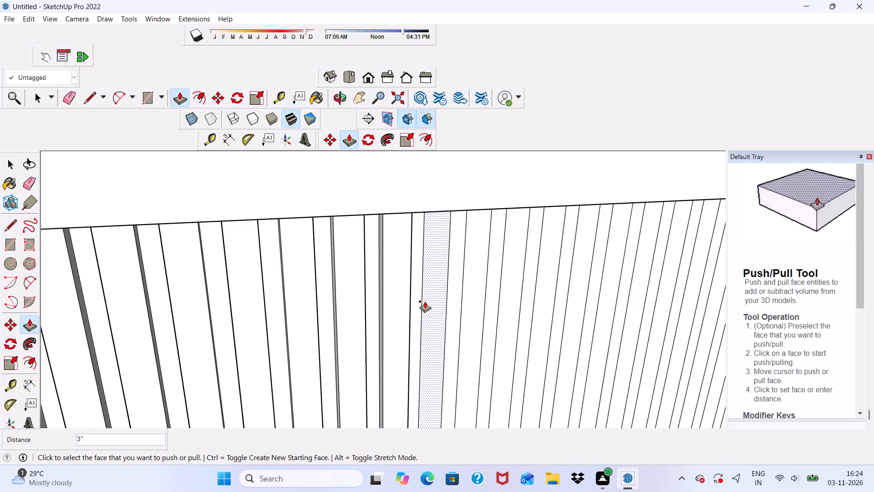
pyautogui.click(426, 300)
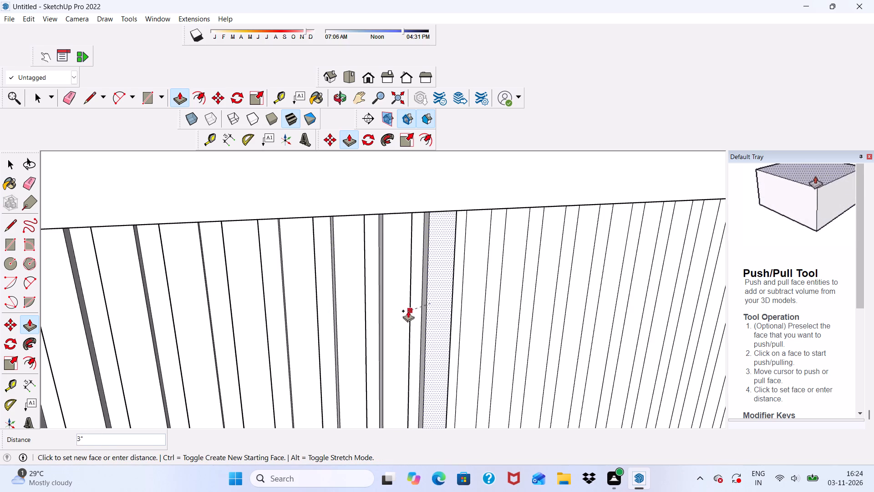
pyautogui.click(408, 311)
# Pull the forty-seventh and forty-eighth vertical strips out by 3", flush with the strips already raised.
pyautogui.scroll(-5, 216, 265)
pyautogui.scroll(-4, 130, 273)
pyautogui.scroll(-5, 261, 238)
pyautogui.scroll(6, 332, 242)
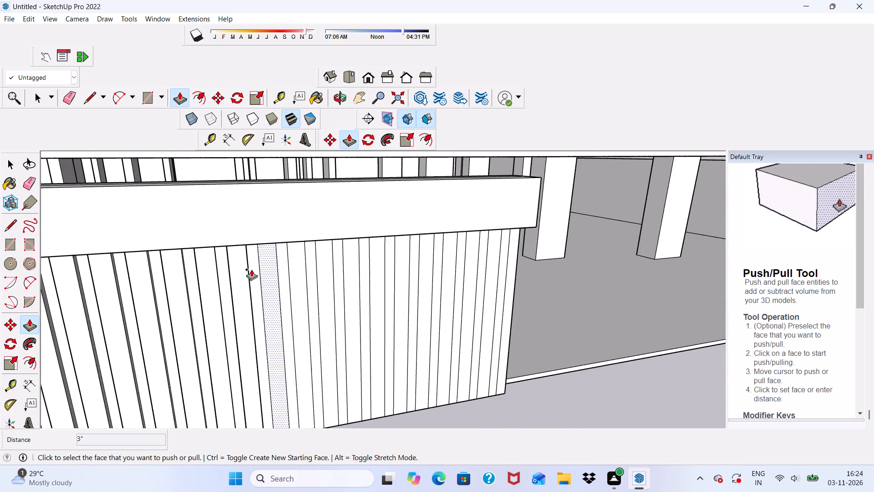
pyautogui.scroll(9, 251, 270)
pyautogui.moveTo(274, 265); pyautogui.dragTo(221, 326, button='middle')
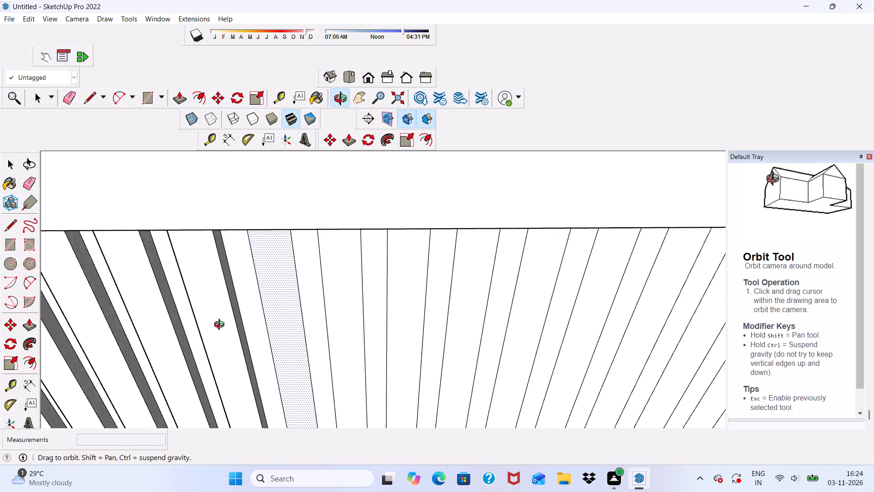
pyautogui.moveTo(221, 326); pyautogui.dragTo(280, 333, button='middle')
pyautogui.scroll(1, 277, 323)
pyautogui.click(274, 318)
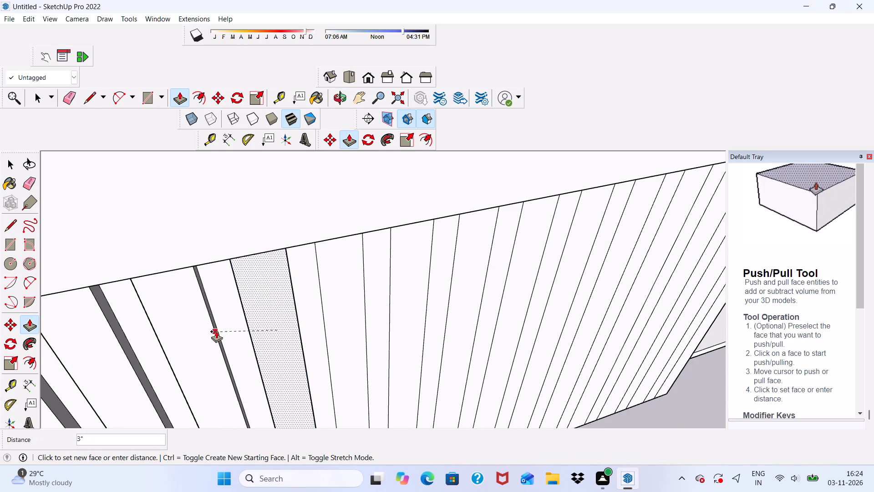
pyautogui.click(220, 340)
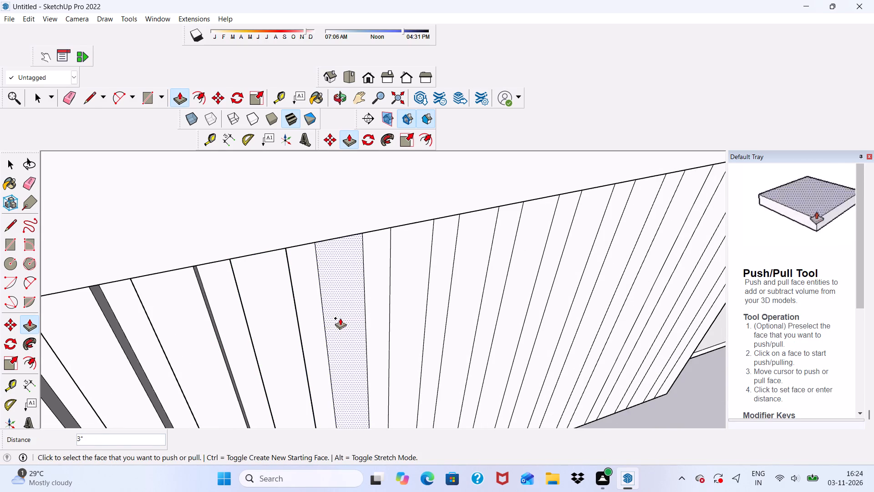
pyautogui.click(340, 318)
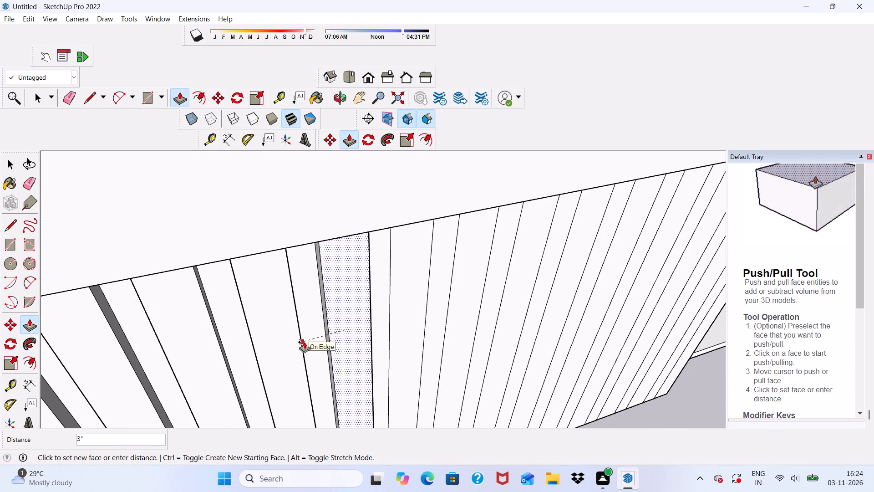
pyautogui.click(304, 342)
# Pull the forty-ninth and fiftieth vertical strips out by 3", flush with the strips already raised.
pyautogui.scroll(-4, 285, 294)
pyautogui.moveTo(316, 316); pyautogui.dragTo(273, 121, button='middle')
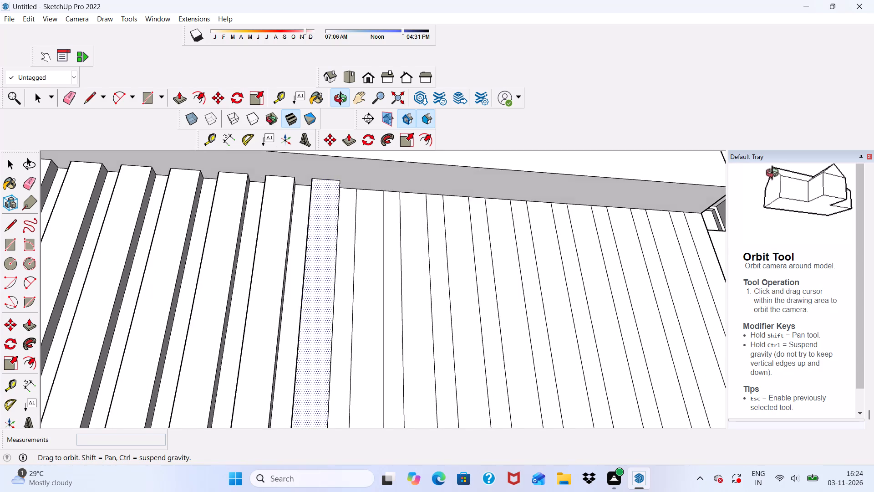
pyautogui.moveTo(273, 121); pyautogui.dragTo(203, 221, button='middle')
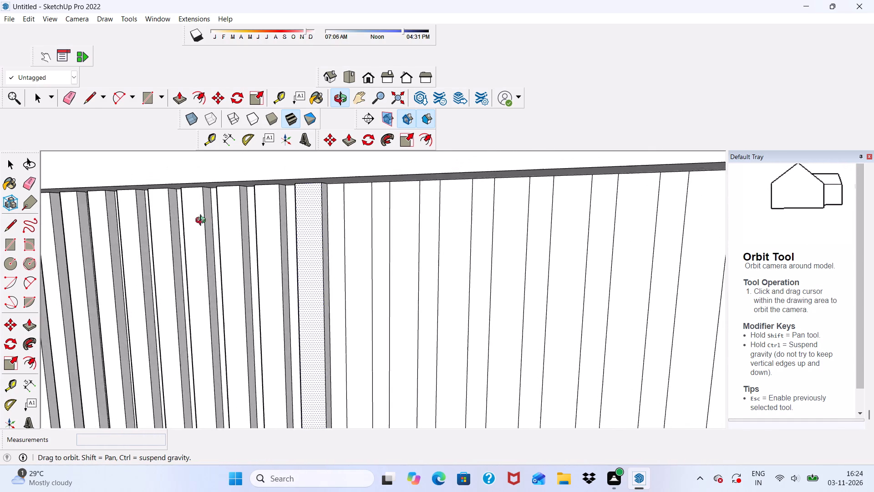
pyautogui.moveTo(203, 221); pyautogui.dragTo(252, 241, button='middle')
pyautogui.scroll(4, 336, 232)
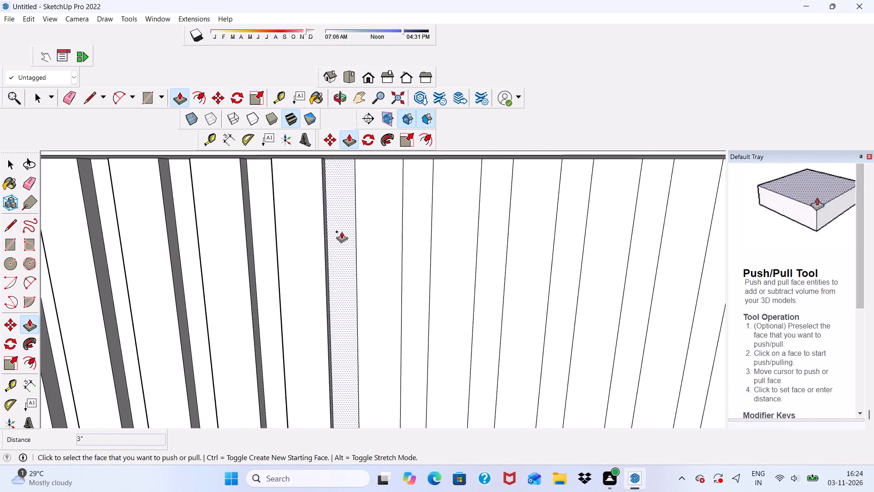
pyautogui.click(376, 226)
pyautogui.scroll(4, 305, 266)
pyautogui.scroll(-4, 333, 248)
pyautogui.moveTo(333, 248); pyautogui.dragTo(360, 219, button='middle')
pyautogui.scroll(2, 322, 265)
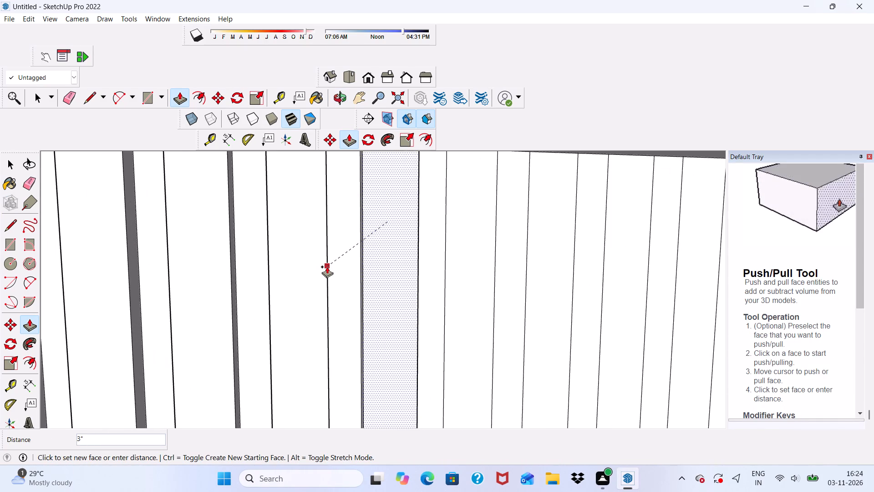
pyautogui.click(327, 266)
pyautogui.click(459, 236)
pyautogui.scroll(2, 437, 281)
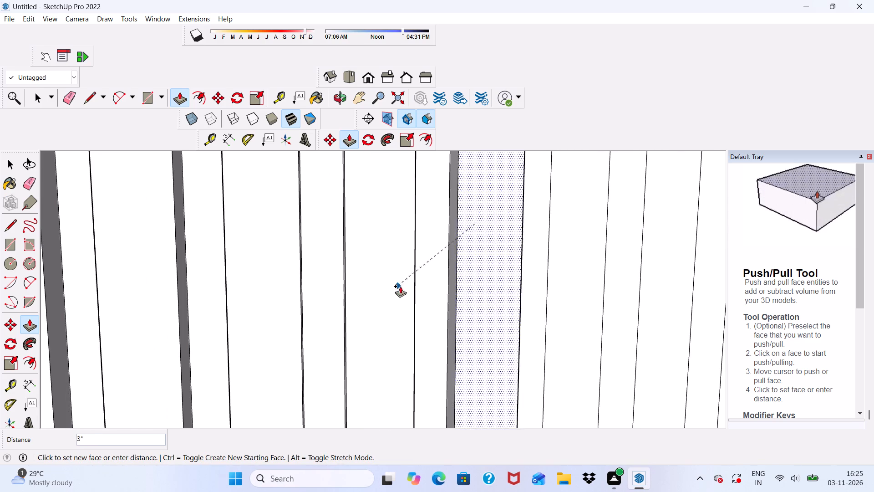
pyautogui.click(415, 283)
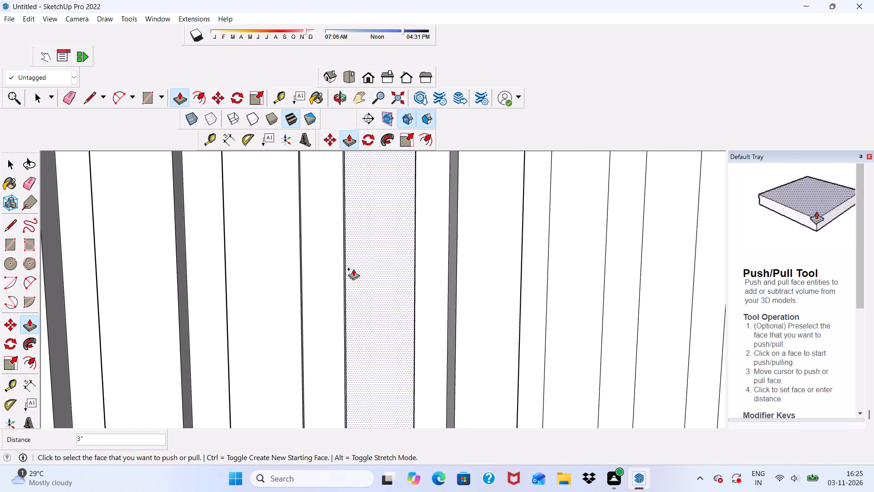
# Pull the next three flat vertical strips, fifty-first to fifty-third, out by 3", flush with the raised ones.
pyautogui.scroll(-9, 346, 269)
pyautogui.moveTo(417, 272); pyautogui.dragTo(332, 301, button='middle')
pyautogui.scroll(1, 431, 262)
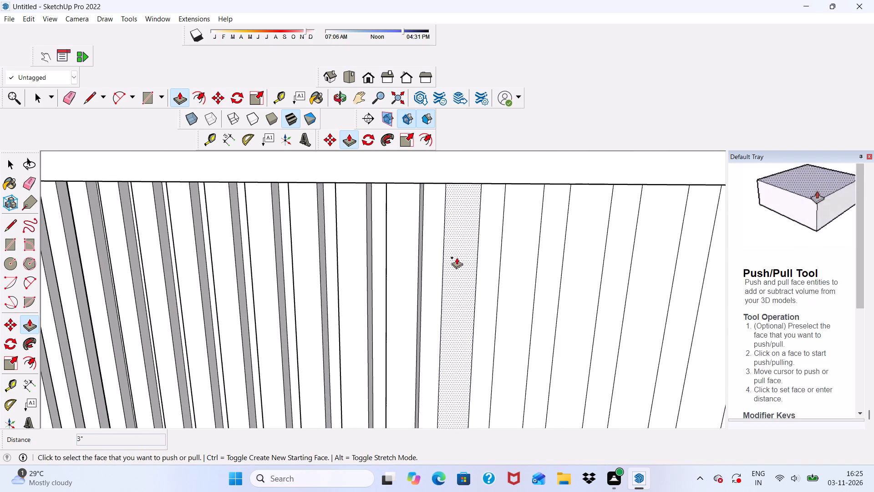
pyautogui.click(457, 257)
pyautogui.scroll(-1, 417, 266)
pyautogui.moveTo(417, 266); pyautogui.dragTo(484, 257, button='middle')
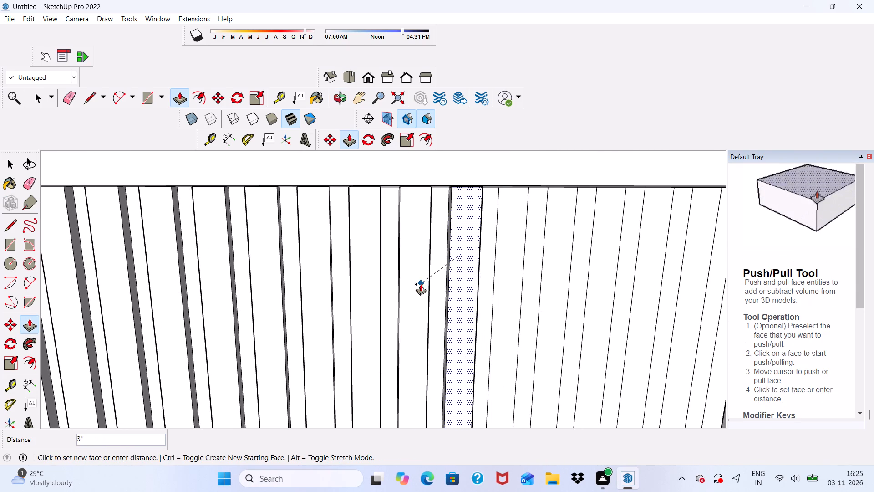
pyautogui.click(430, 281)
pyautogui.click(500, 253)
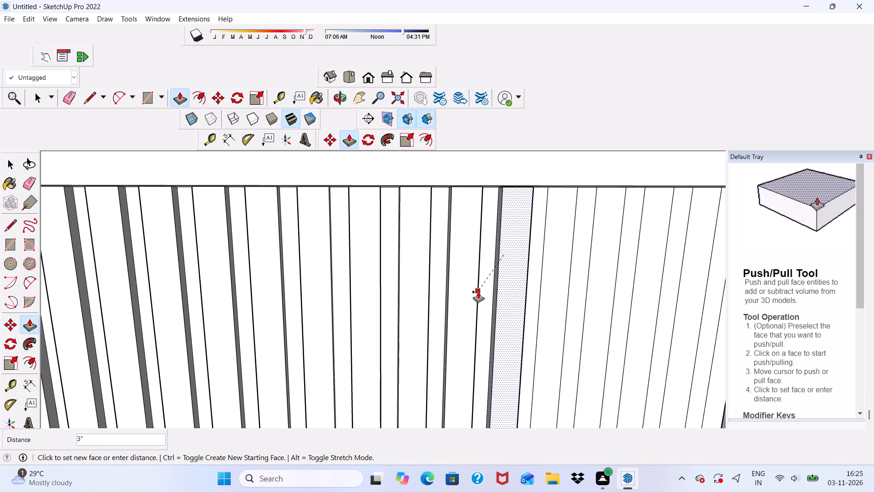
pyautogui.click(477, 292)
pyautogui.click(547, 251)
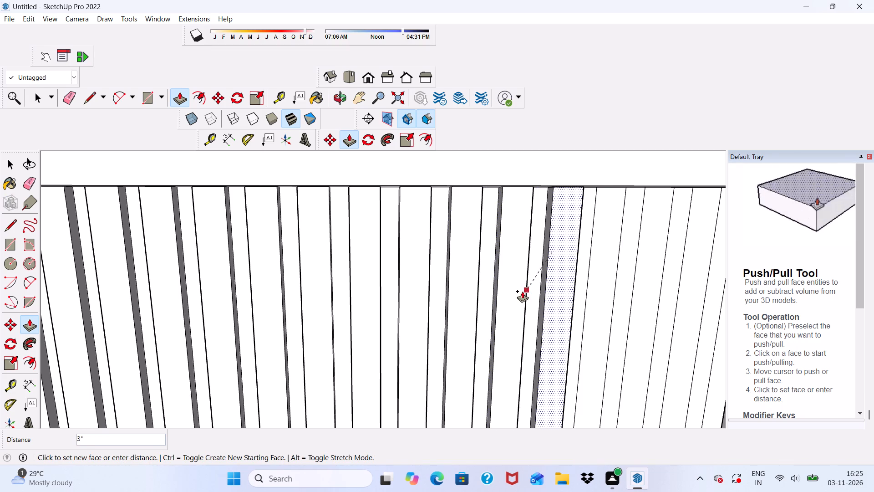
pyautogui.moveTo(522, 291); pyautogui.dragTo(518, 282)
# Pull the fifty-fourth vertical strip out by 3", flush with the strips already raised.
pyautogui.scroll(-11, 306, 236)
pyautogui.scroll(6, 394, 235)
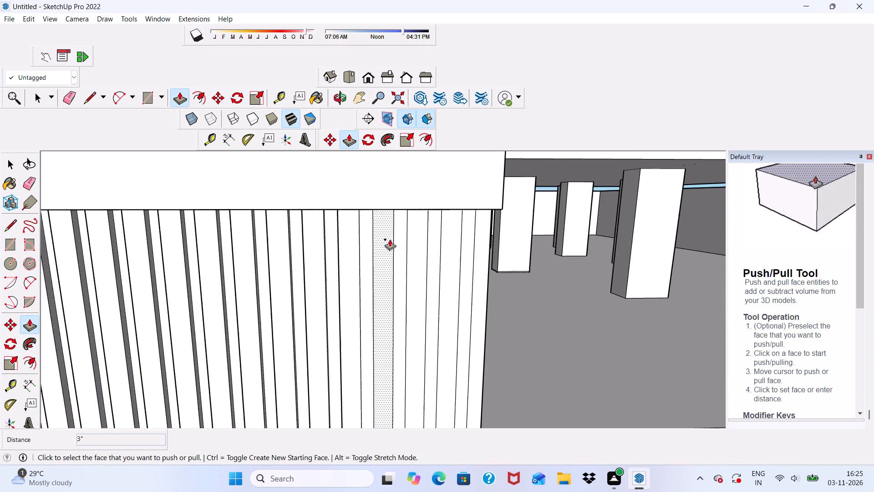
pyautogui.moveTo(386, 242); pyautogui.dragTo(277, 264, button='middle')
pyautogui.scroll(4, 417, 259)
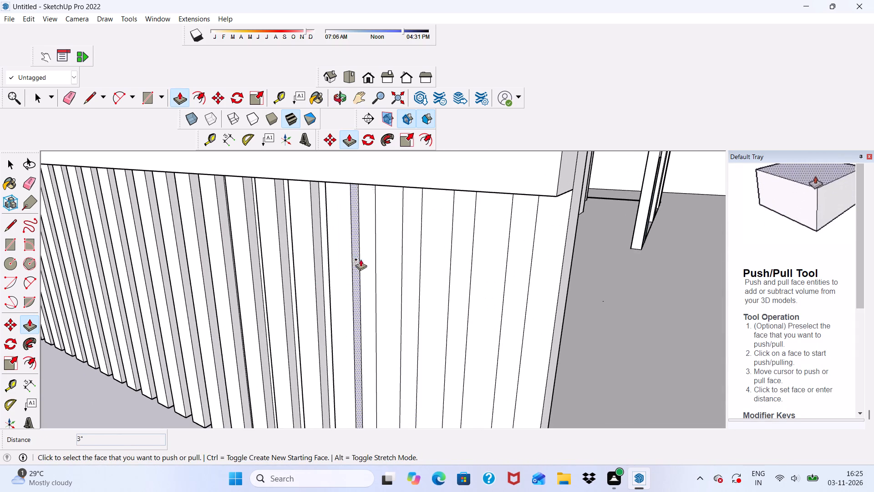
pyautogui.click(385, 255)
pyautogui.moveTo(356, 252); pyautogui.dragTo(416, 236, button='middle')
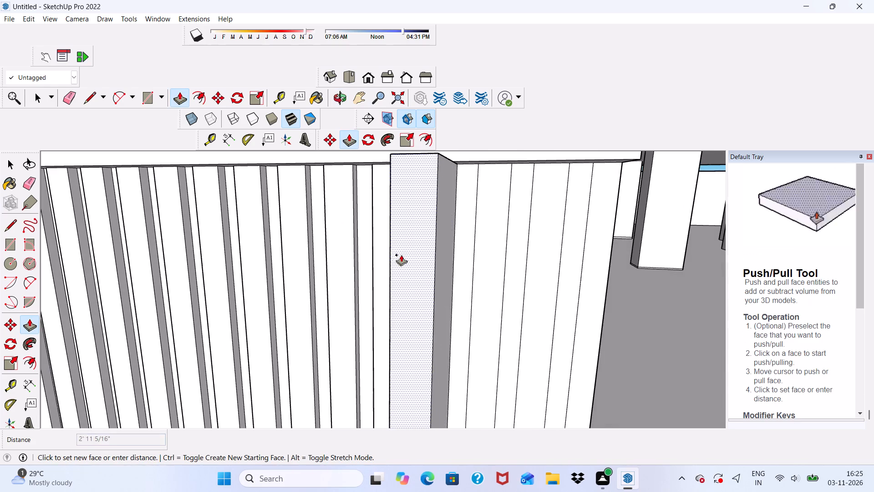
pyautogui.moveTo(402, 253); pyautogui.dragTo(458, 226, button='middle')
pyautogui.scroll(1, 409, 254)
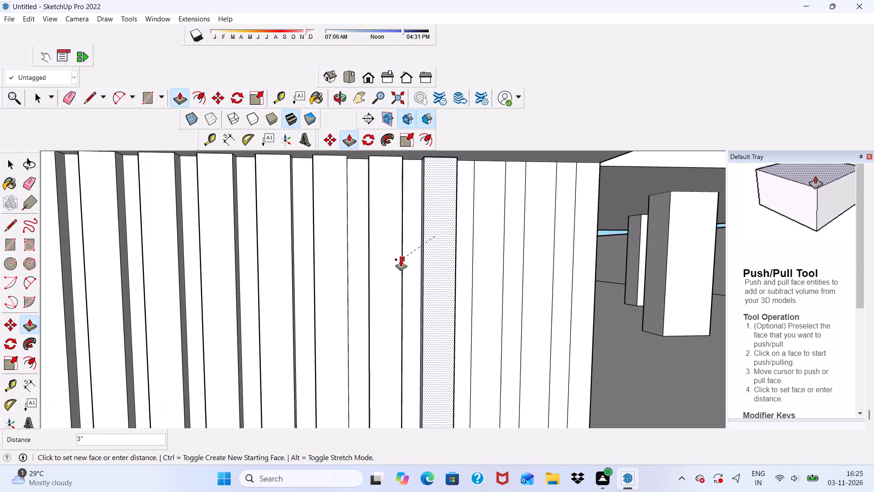
pyautogui.click(401, 259)
# Pull the fifty-fifth vertical strip, near the end of the wall, out by 3" to match the raised ones.
pyautogui.scroll(1, 460, 239)
pyautogui.scroll(-4, 445, 243)
pyautogui.scroll(-4, 477, 7)
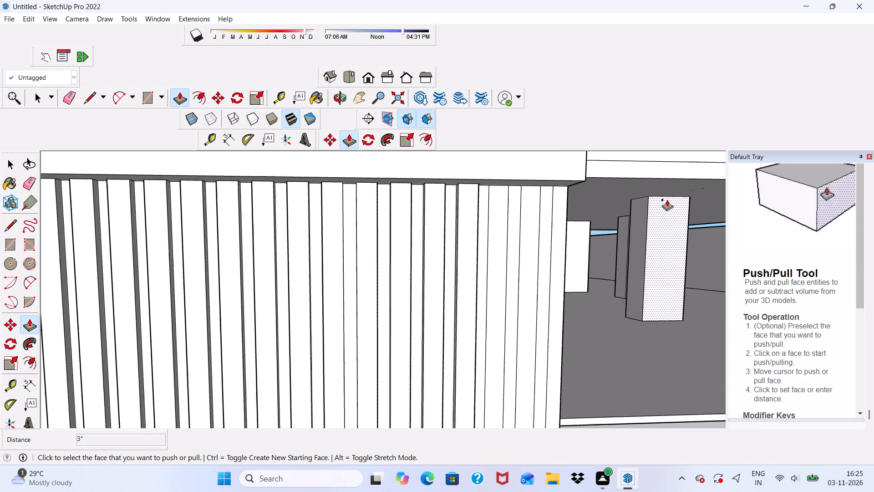
pyautogui.scroll(1, 670, 198)
pyautogui.moveTo(534, 282); pyautogui.dragTo(425, 318, button='middle')
pyautogui.scroll(4, 473, 268)
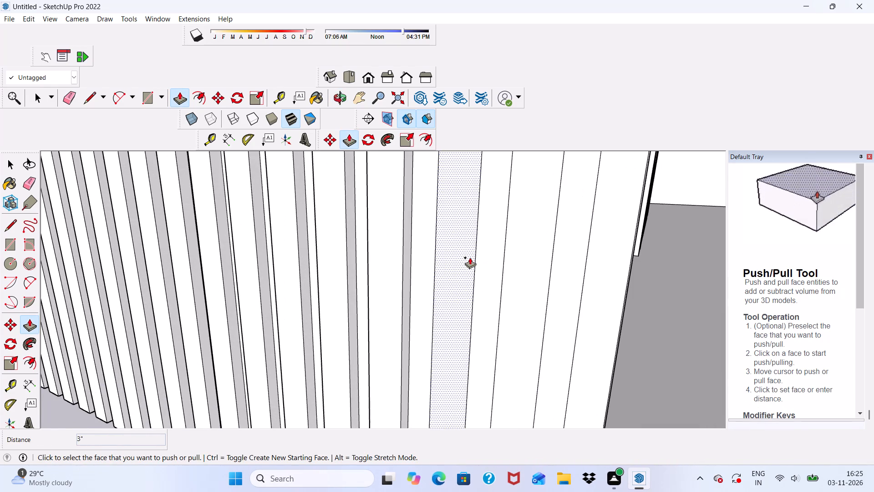
pyautogui.click(470, 257)
pyautogui.moveTo(407, 263); pyautogui.dragTo(513, 245, button='middle')
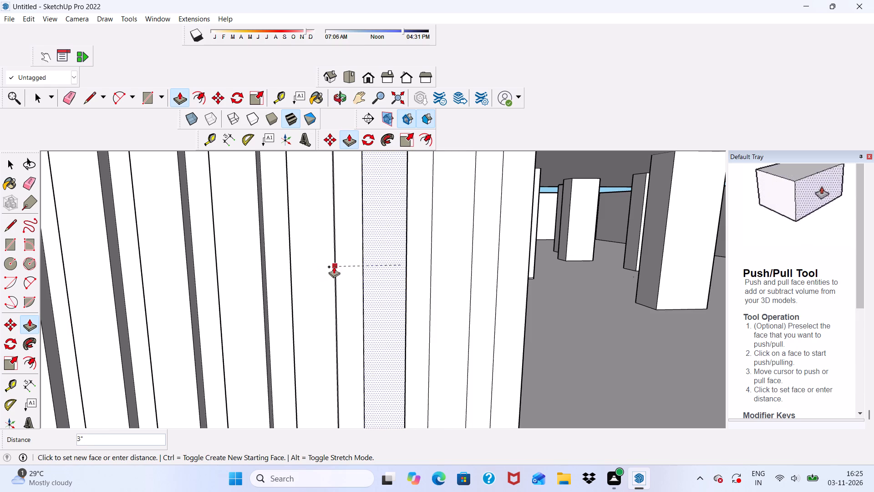
pyautogui.click(334, 266)
# Pull the fifty-sixth vertical strip, second to last before the wall's end, out by 3", flush with the others.
pyautogui.scroll(-5, 335, 252)
pyautogui.moveTo(368, 265); pyautogui.dragTo(287, 278, button='middle')
pyautogui.scroll(1, 456, 239)
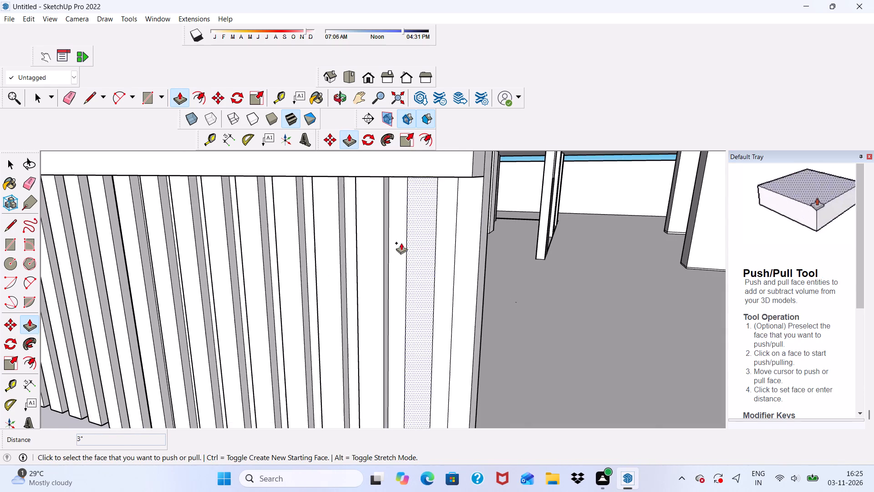
pyautogui.scroll(1, 401, 243)
pyautogui.click(428, 249)
pyautogui.scroll(-1, 367, 264)
pyautogui.moveTo(369, 264); pyautogui.dragTo(458, 221, button='middle')
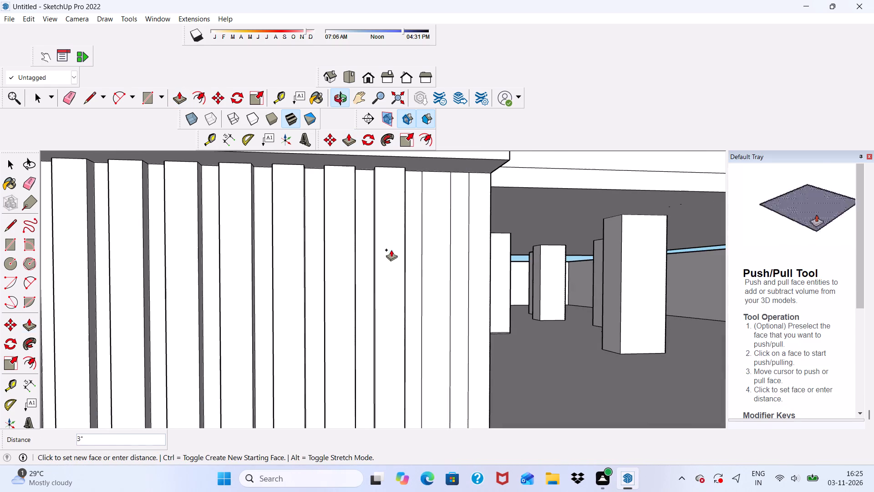
pyautogui.scroll(4, 400, 256)
pyautogui.click(404, 265)
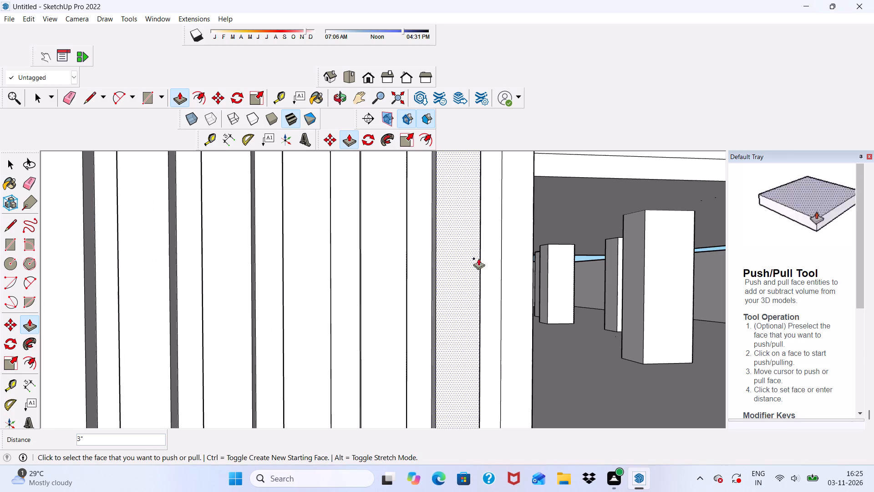
# Pull the last flat vertical strip, at the wall's gateway end, out by 3" to match the raised strips.
pyautogui.click(523, 251)
pyautogui.scroll(2, 501, 285)
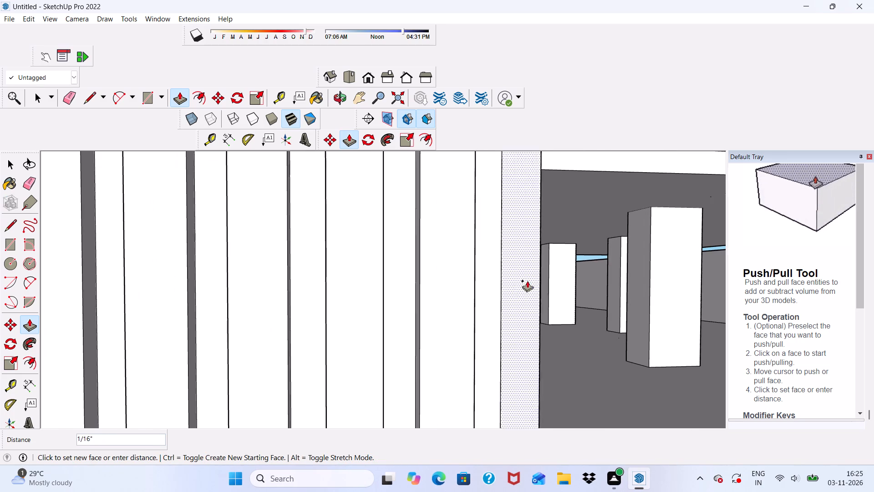
pyautogui.scroll(-5, 528, 281)
pyautogui.moveTo(501, 304); pyautogui.dragTo(419, 323, button='middle')
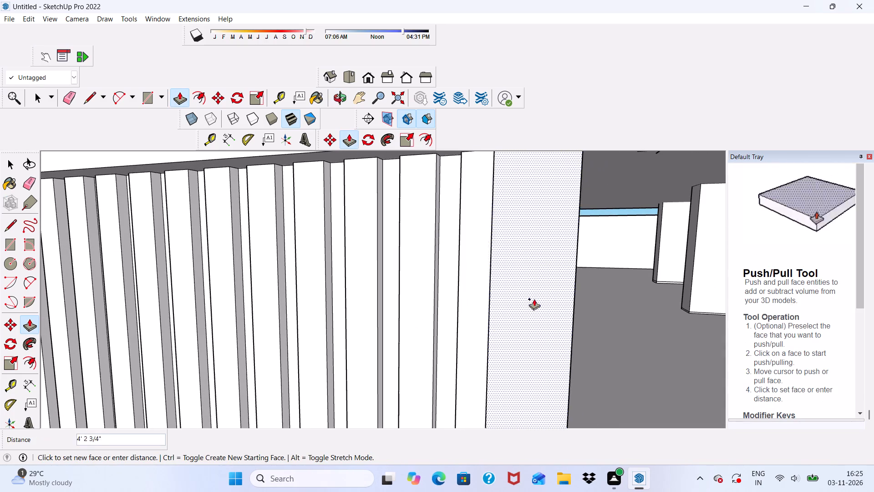
pyautogui.moveTo(482, 300); pyautogui.dragTo(562, 284, button='middle')
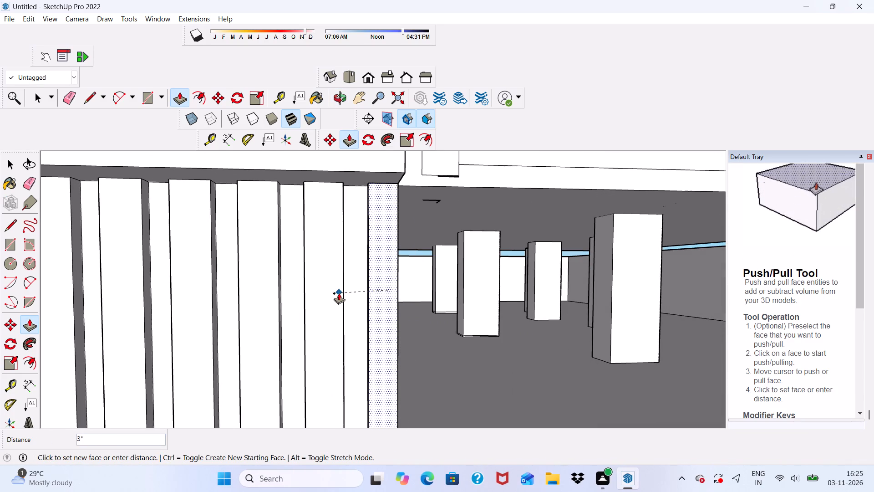
pyautogui.click(344, 301)
# Inspect the wall's complete striped front face from the gateway end and from the front of the building.
pyautogui.scroll(-2, 366, 297)
pyautogui.moveTo(371, 298); pyautogui.dragTo(232, 317, button='middle')
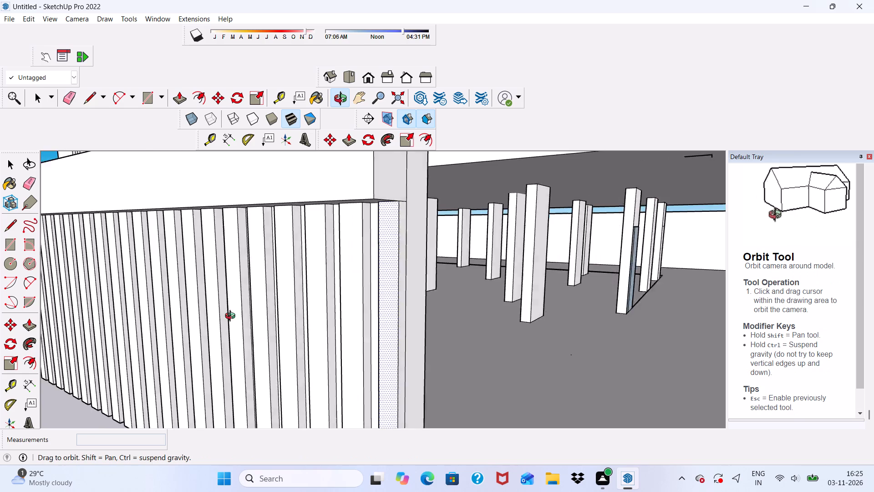
pyautogui.moveTo(232, 317); pyautogui.dragTo(230, 348, button='middle')
pyautogui.scroll(-6, 279, 249)
pyautogui.press('space')
pyautogui.scroll(-14, 358, 258)
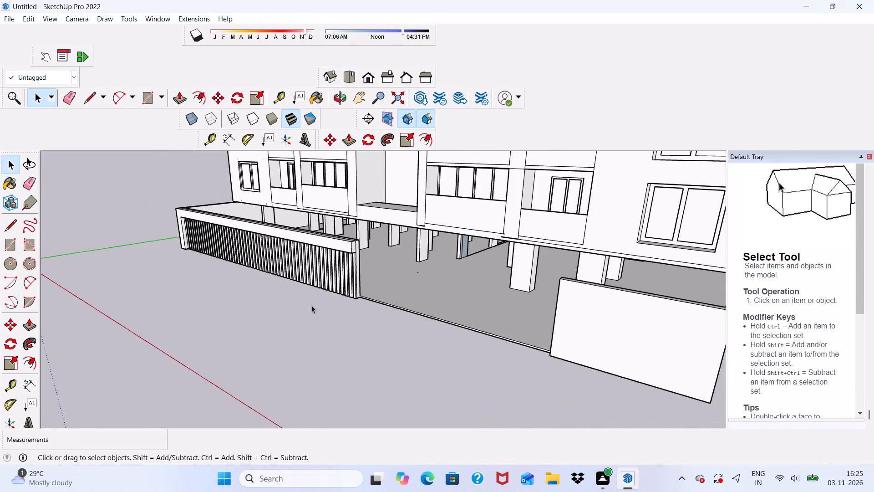
pyautogui.moveTo(305, 307); pyautogui.dragTo(421, 271, button='middle')
pyautogui.scroll(-4, 380, 232)
pyautogui.scroll(-3, 416, 255)
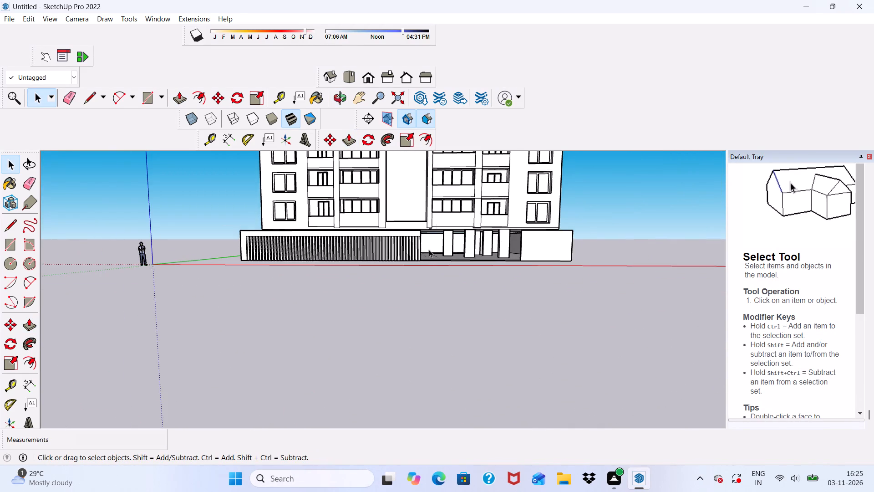
# Inspect the whole building from the front and both sides, checking the upper balconies for stray edges.
pyautogui.scroll(-16, 449, 220)
pyautogui.scroll(6, 434, 141)
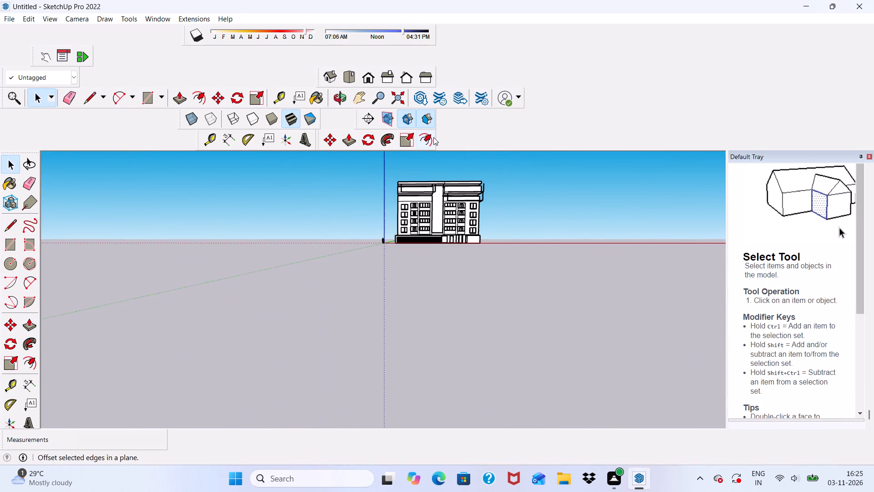
pyautogui.scroll(12, 433, 137)
pyautogui.moveTo(467, 155); pyautogui.dragTo(469, 161)
pyautogui.scroll(-1, 481, 232)
pyautogui.moveTo(544, 229); pyautogui.dragTo(286, 251, button='middle')
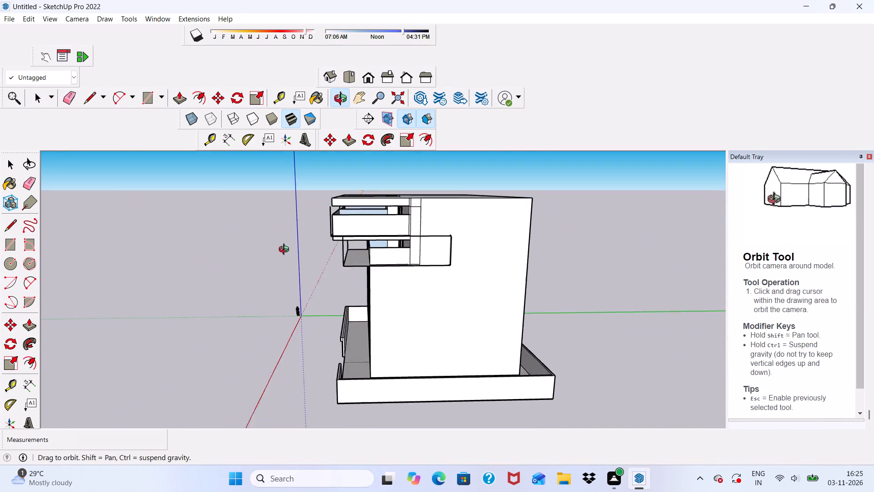
pyautogui.moveTo(286, 251); pyautogui.dragTo(309, 265, button='middle')
pyautogui.scroll(7, 376, 267)
pyautogui.scroll(-1, 395, 246)
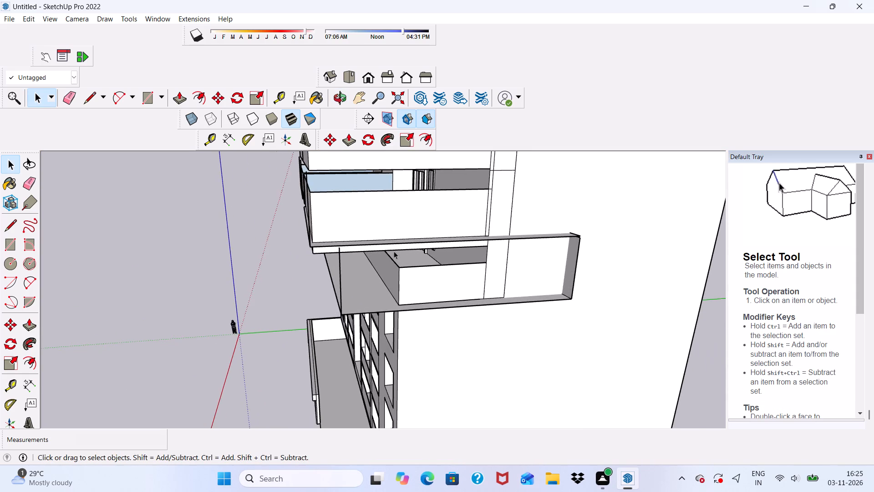
pyautogui.moveTo(394, 252); pyautogui.dragTo(582, 240, button='middle')
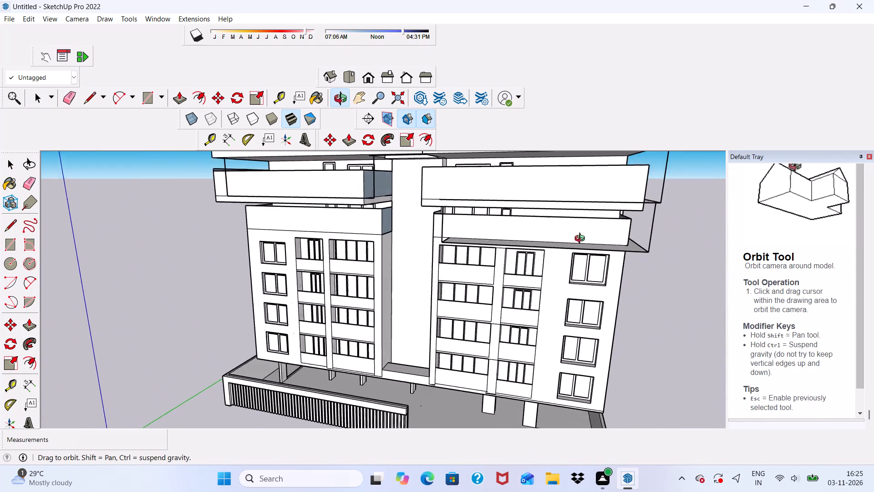
pyautogui.moveTo(582, 240); pyautogui.dragTo(586, 239, button='middle')
pyautogui.scroll(5, 326, 198)
pyautogui.moveTo(251, 177); pyautogui.dragTo(374, 241, button='middle')
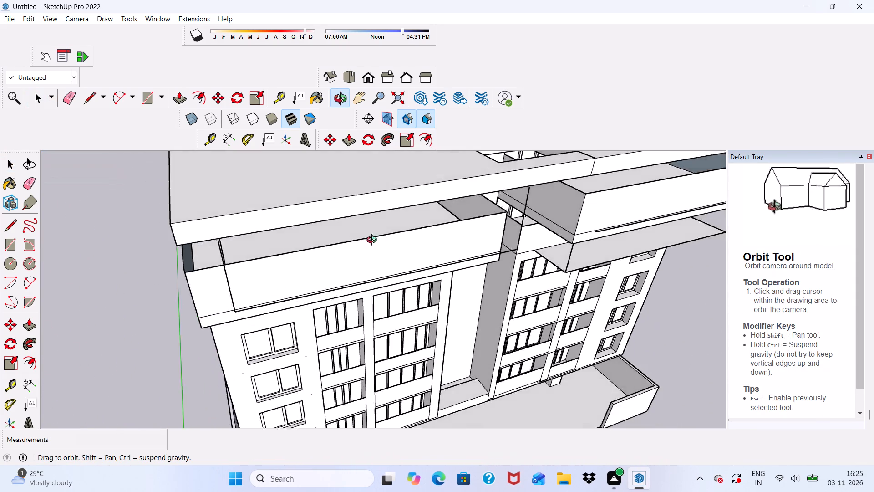
pyautogui.moveTo(374, 241); pyautogui.dragTo(408, 215, button='middle')
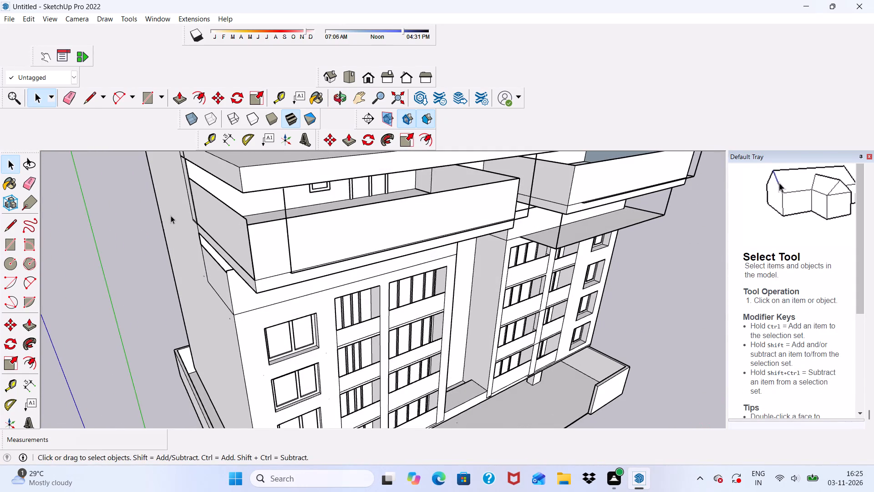
pyautogui.moveTo(200, 215); pyautogui.dragTo(309, 215, button='middle')
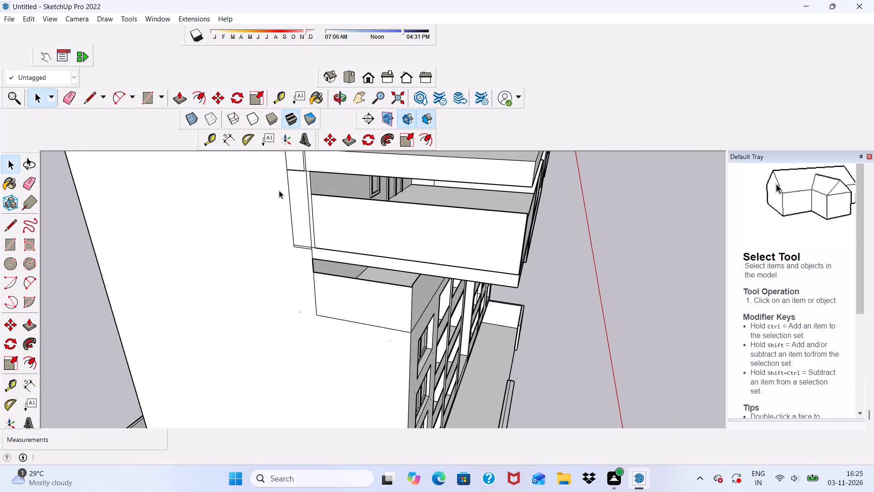
# Erase the stray vertical edge and the extra base line on the front of the left block's top balcony.
pyautogui.click(73, 99)
pyautogui.scroll(-1, 218, 221)
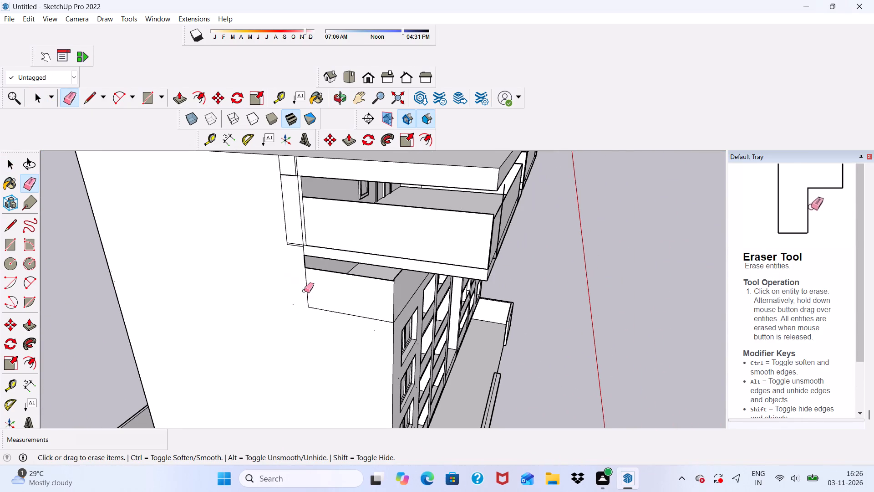
pyautogui.moveTo(331, 286); pyautogui.dragTo(218, 292, button='middle')
pyautogui.scroll(2, 281, 214)
pyautogui.moveTo(290, 215); pyautogui.dragTo(301, 209)
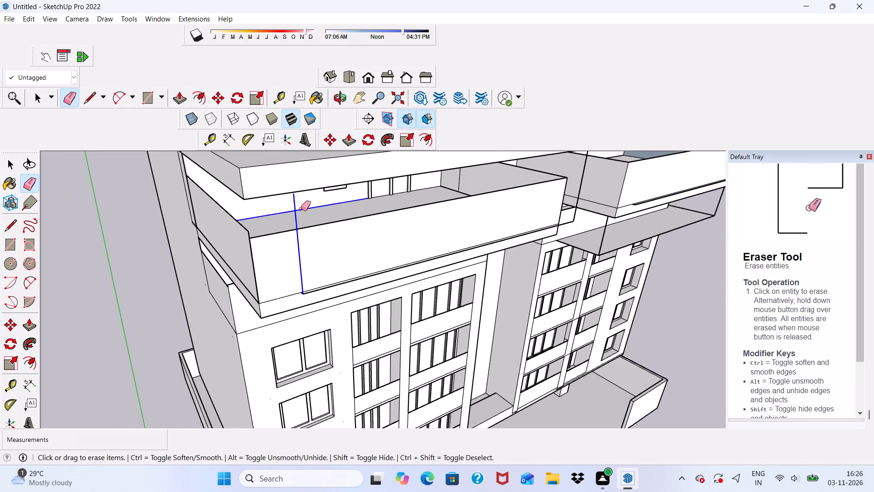
pyautogui.moveTo(301, 209); pyautogui.dragTo(304, 207)
pyautogui.hotkey('ctrl', 'z')
pyautogui.scroll(2, 289, 234)
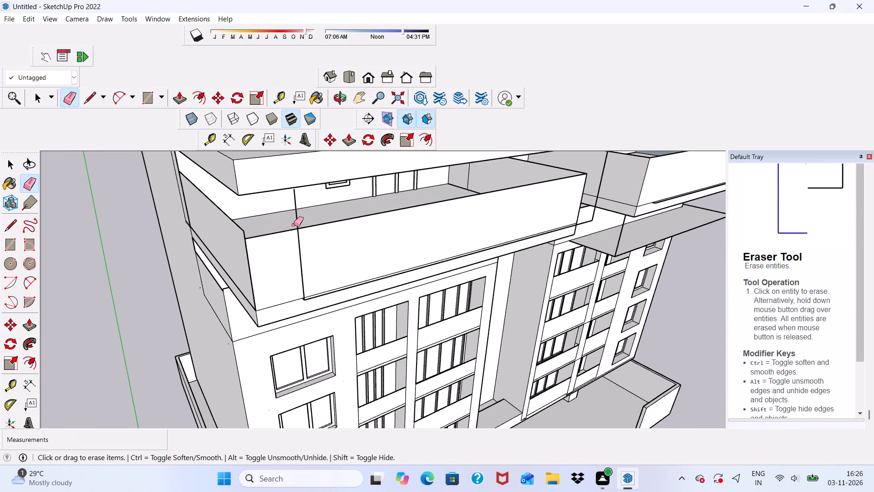
pyautogui.scroll(1, 294, 225)
pyautogui.moveTo(303, 212); pyautogui.dragTo(298, 215)
pyautogui.scroll(3, 322, 292)
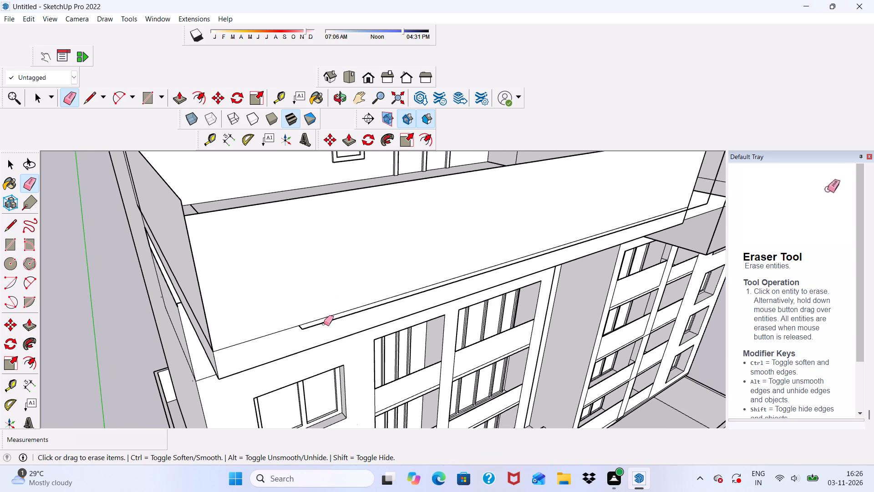
pyautogui.click(323, 322)
pyautogui.moveTo(303, 328); pyautogui.dragTo(297, 328)
# Erase the stray vertical edge at the left block's top balcony, near the central shaft.
pyautogui.scroll(-7, 244, 313)
pyautogui.moveTo(354, 327); pyautogui.dragTo(170, 337, button='middle')
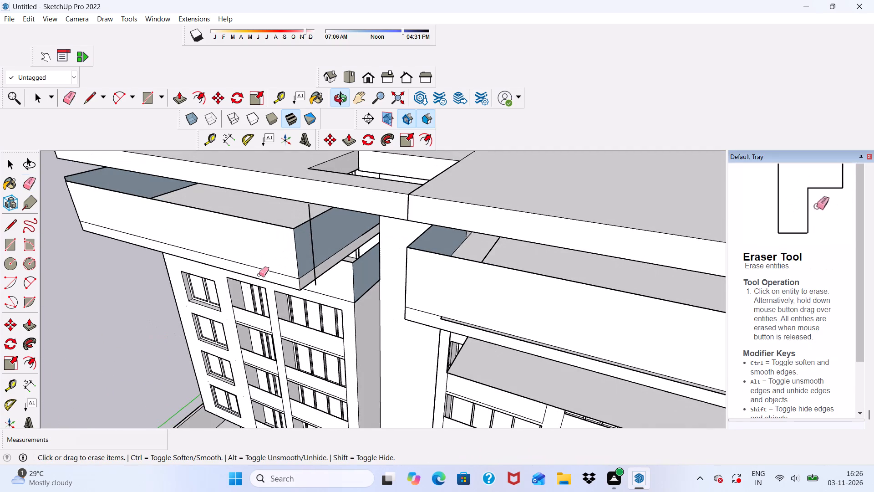
pyautogui.scroll(5, 274, 251)
pyautogui.click(329, 188)
pyautogui.scroll(-2, 342, 295)
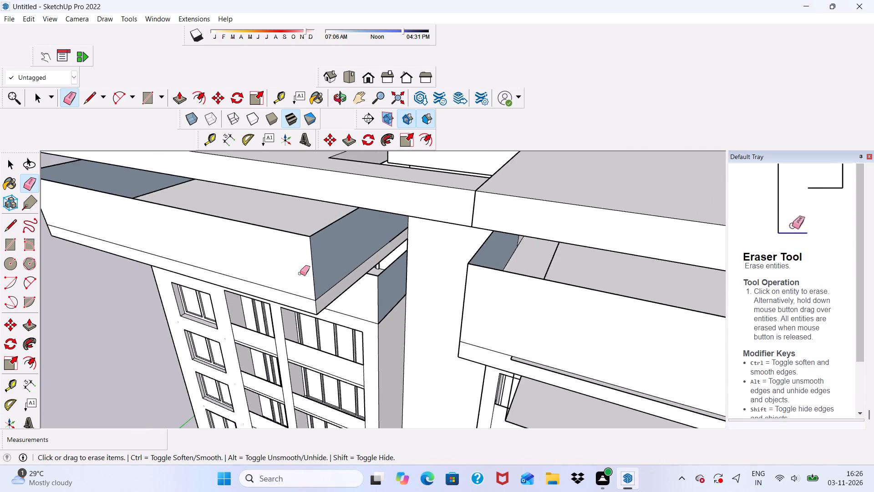
# Erase the stray vertical edge in front of the right block's lower balcony, beside the central shaft.
pyautogui.scroll(-5, 299, 273)
pyautogui.moveTo(310, 309); pyautogui.dragTo(343, 291, button='middle')
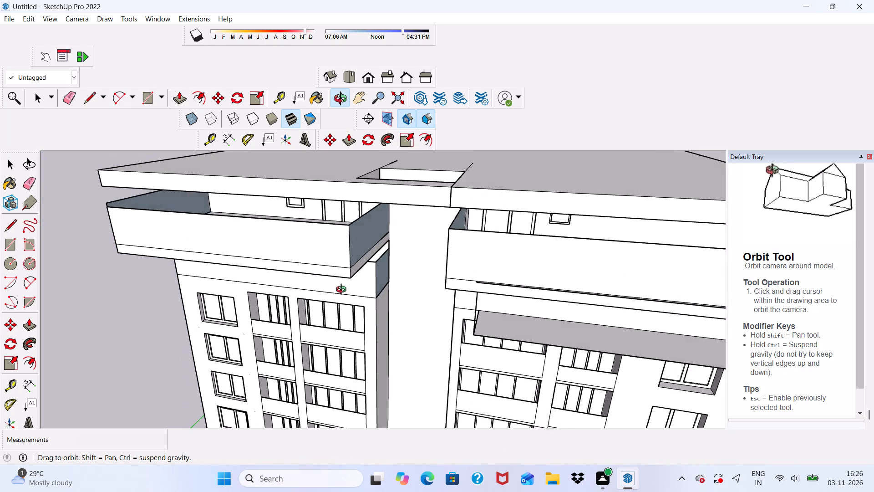
pyautogui.moveTo(343, 291); pyautogui.dragTo(347, 254, button='middle')
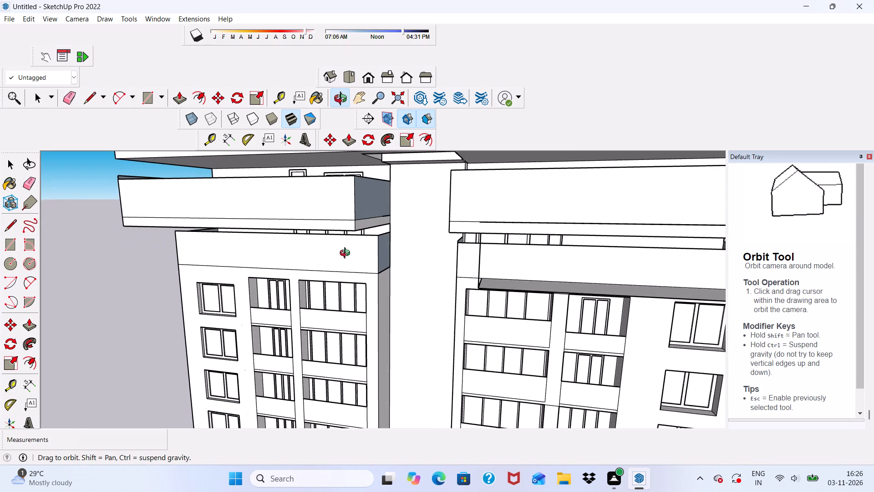
pyautogui.moveTo(347, 254); pyautogui.dragTo(336, 239, button='middle')
pyautogui.scroll(9, 489, 240)
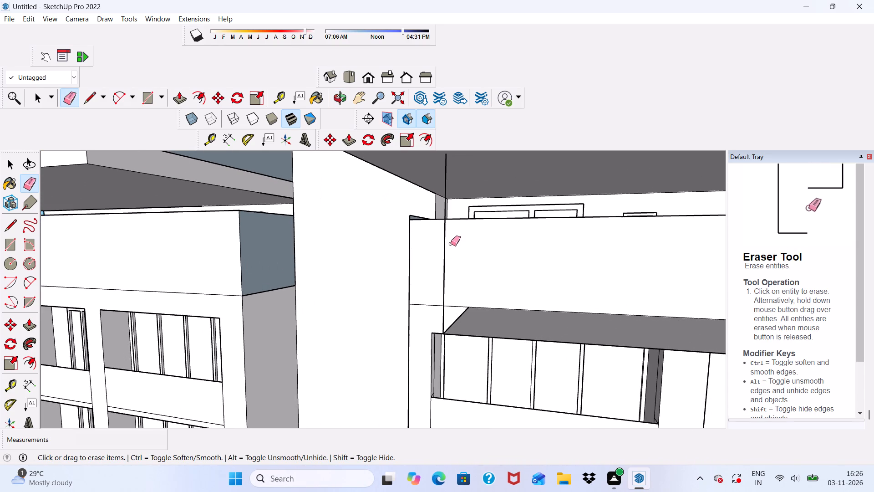
pyautogui.moveTo(448, 250); pyautogui.dragTo(442, 256)
# Erase the leftover box projecting around the right block's lower balcony, including its underside, outer side and upper edges.
pyautogui.scroll(-10, 456, 251)
pyautogui.scroll(-3, 299, 215)
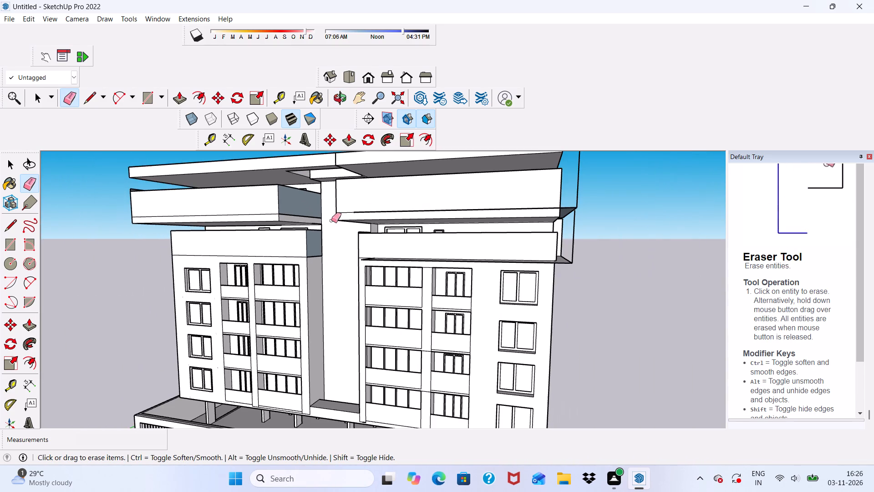
pyautogui.scroll(5, 562, 250)
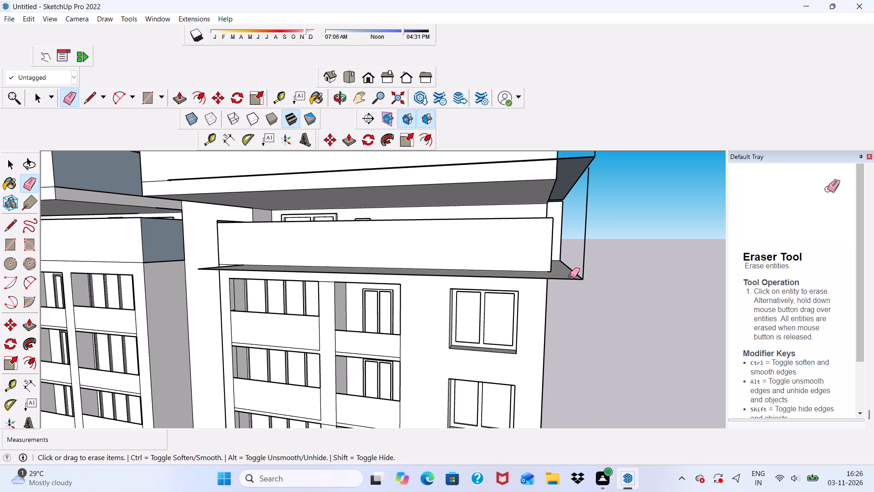
pyautogui.click(570, 279)
pyautogui.scroll(-4, 574, 267)
pyautogui.moveTo(550, 277); pyautogui.dragTo(439, 283, button='middle')
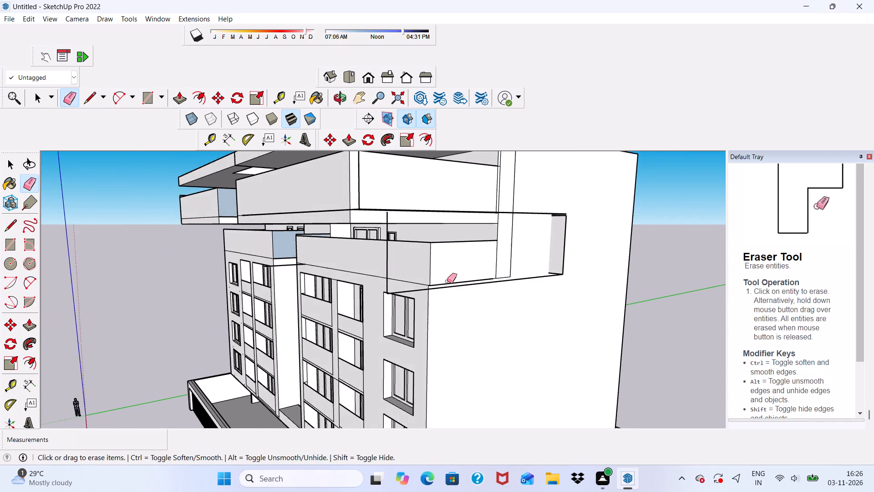
pyautogui.scroll(3, 447, 281)
pyautogui.doubleClick(453, 289)
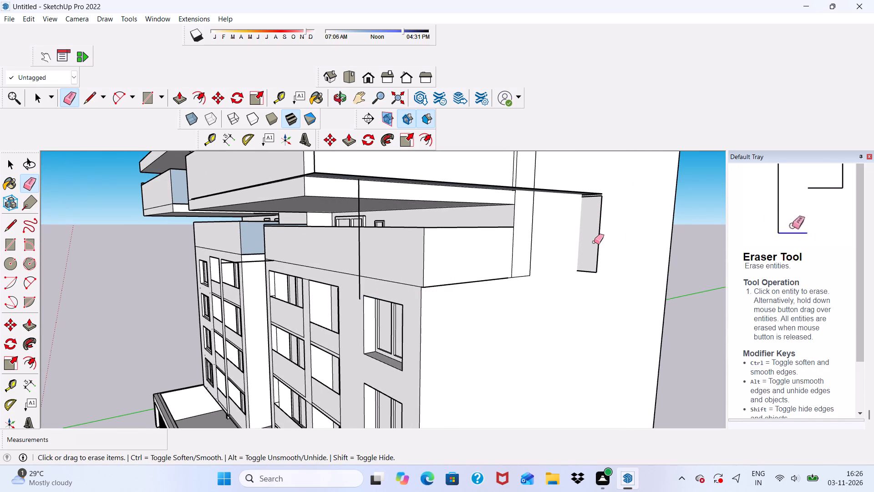
pyautogui.moveTo(594, 242); pyautogui.dragTo(592, 275)
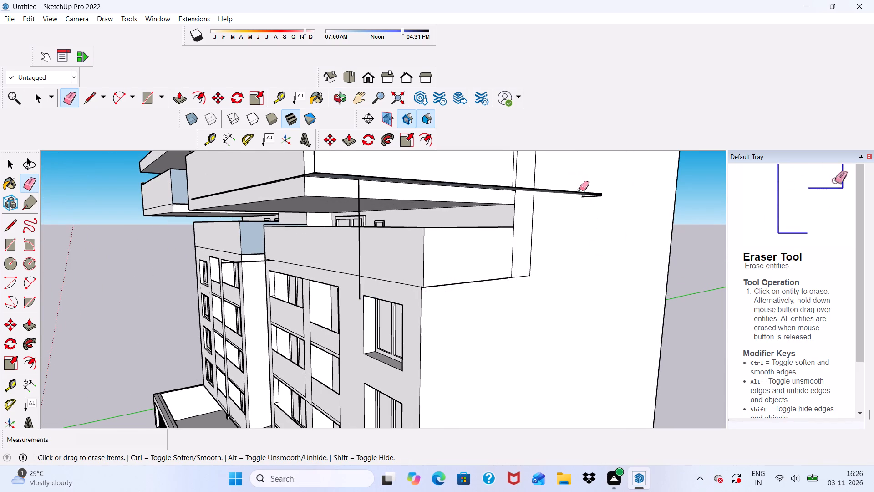
pyautogui.moveTo(581, 190); pyautogui.dragTo(587, 201)
pyautogui.moveTo(493, 182); pyautogui.dragTo(535, 178)
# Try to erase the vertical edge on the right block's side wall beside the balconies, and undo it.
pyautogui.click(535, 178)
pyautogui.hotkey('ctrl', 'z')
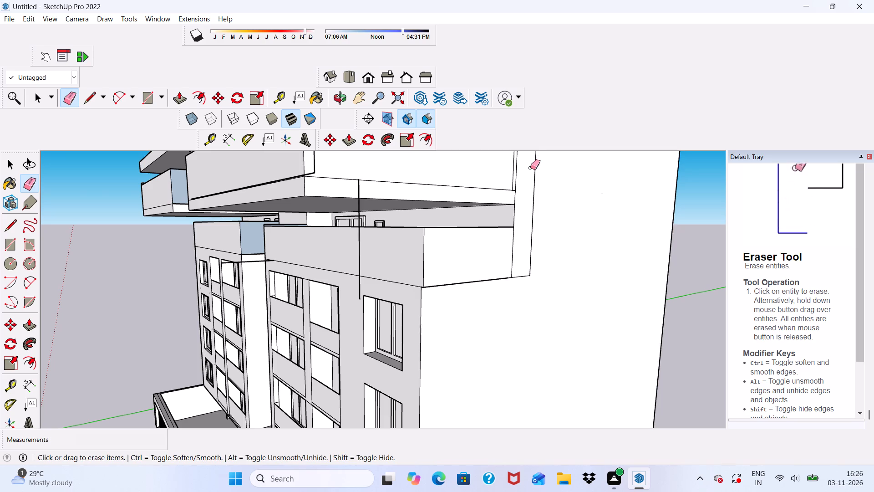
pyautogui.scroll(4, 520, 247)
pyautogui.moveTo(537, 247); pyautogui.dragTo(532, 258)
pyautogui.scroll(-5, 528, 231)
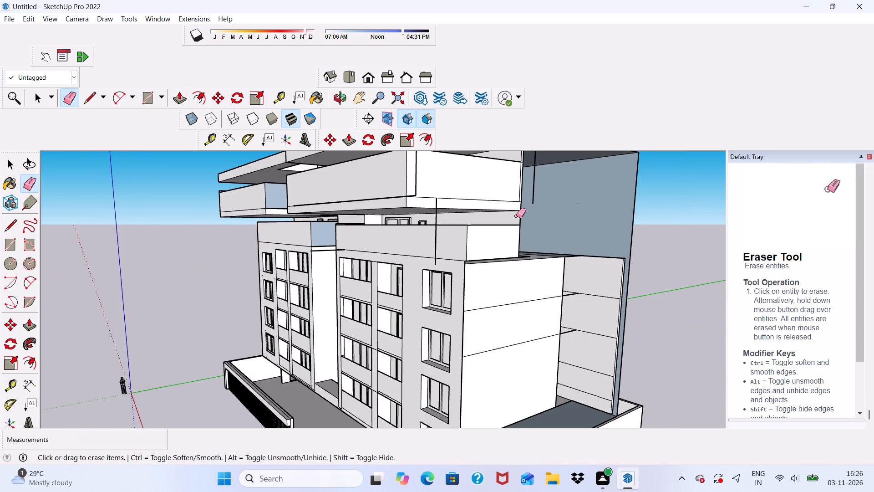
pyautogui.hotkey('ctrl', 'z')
# Erase the stray vertical edge hanging in front of the right block's lower balcony near its outer corner.
pyautogui.scroll(-1, 492, 250)
pyautogui.scroll(5, 466, 231)
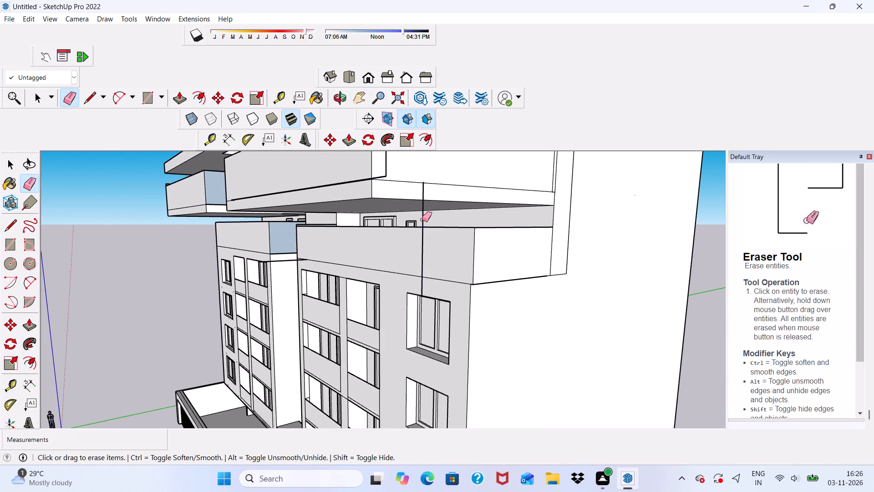
pyautogui.click(422, 220)
# Erase the stray thick line along the base of the right block's top balcony and its overhanging end.
pyautogui.scroll(-5, 423, 205)
pyautogui.scroll(4, 393, 178)
pyautogui.moveTo(411, 171); pyautogui.dragTo(408, 177)
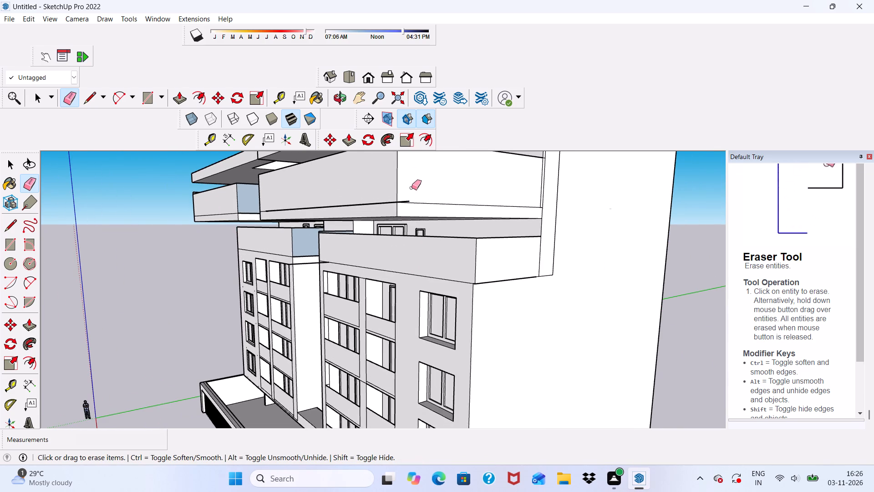
pyautogui.scroll(10, 408, 212)
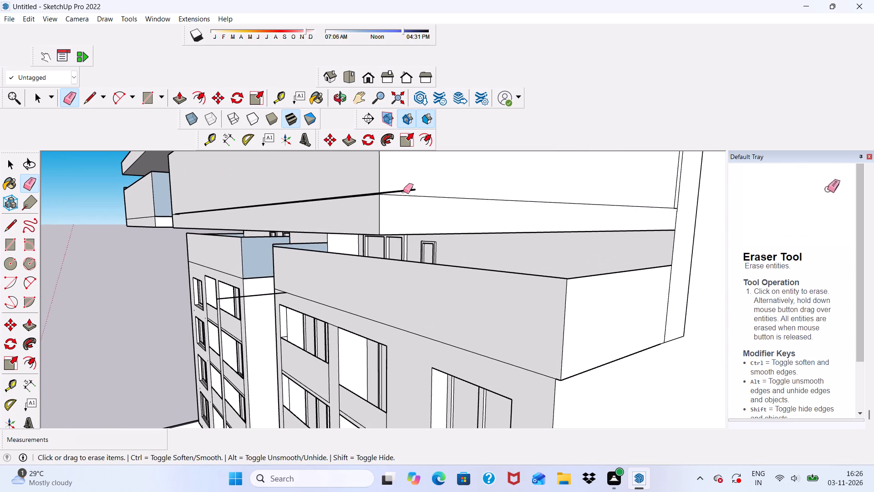
pyautogui.click(404, 192)
pyautogui.scroll(-4, 348, 197)
pyautogui.scroll(4, 429, 199)
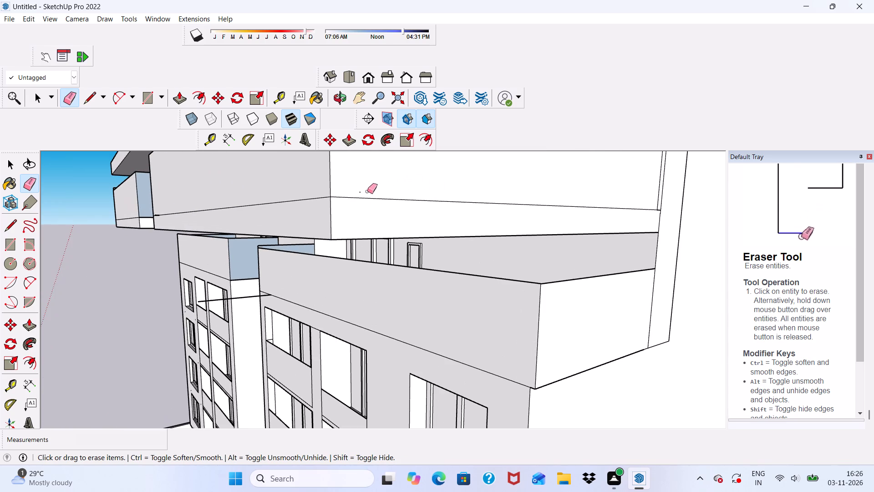
pyautogui.moveTo(359, 193); pyautogui.dragTo(365, 188)
# Erase the short stray edge on the horizontal line across the front of the right block's top balcony.
pyautogui.scroll(-12, 370, 191)
pyautogui.moveTo(286, 224); pyautogui.dragTo(412, 227, button='middle')
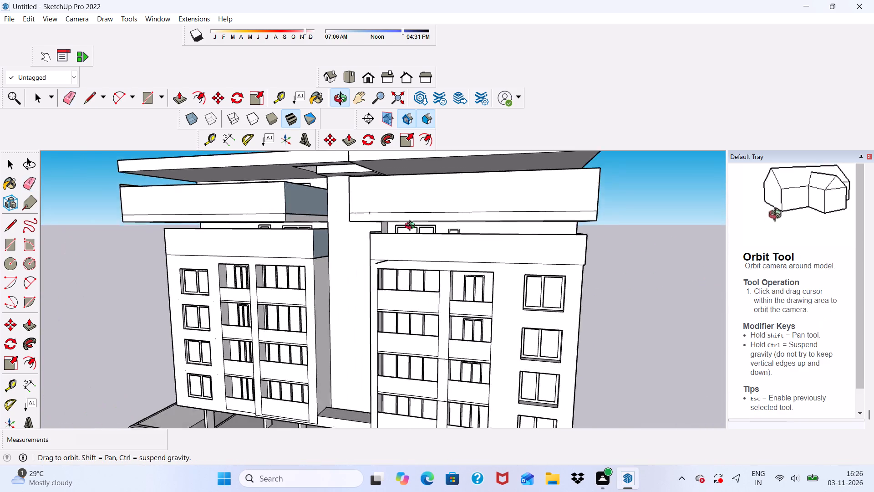
pyautogui.moveTo(412, 227); pyautogui.dragTo(422, 231, button='middle')
pyautogui.scroll(5, 381, 221)
pyautogui.scroll(20, 399, 217)
pyautogui.scroll(1, 399, 217)
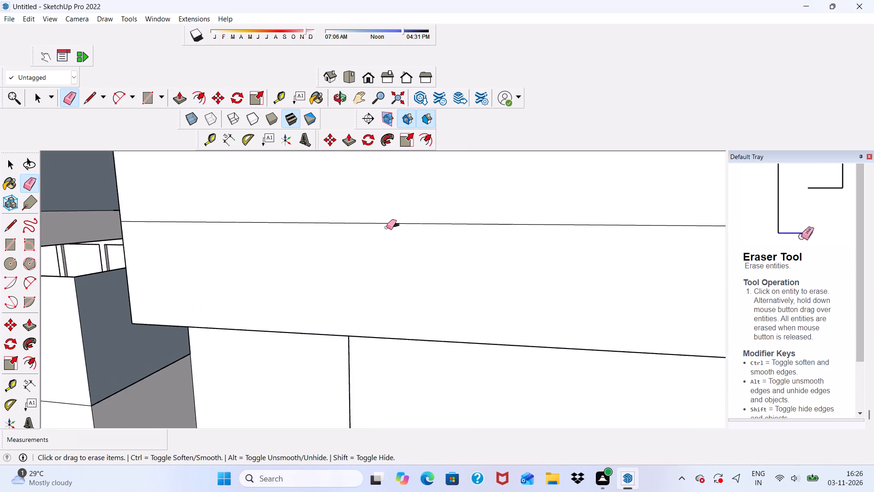
pyautogui.scroll(8, 386, 227)
pyautogui.doubleClick(406, 228)
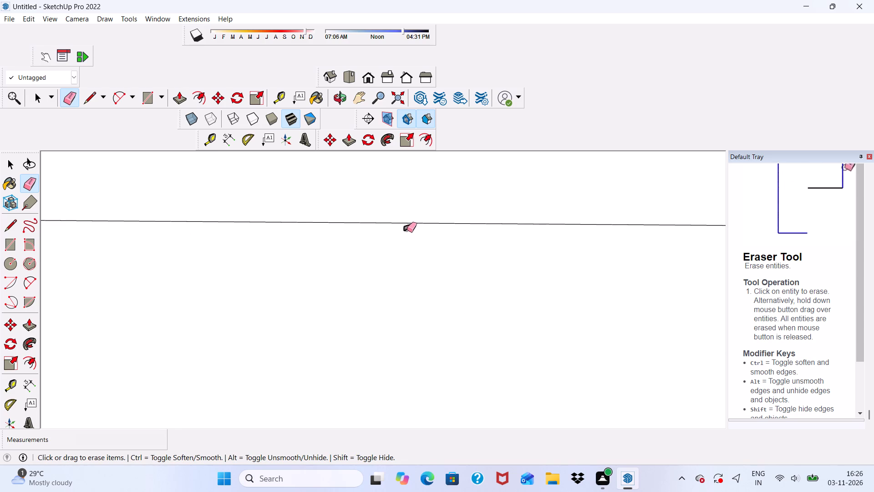
pyautogui.moveTo(409, 228); pyautogui.dragTo(404, 231)
pyautogui.scroll(-6, 411, 227)
pyautogui.scroll(-5, 352, 188)
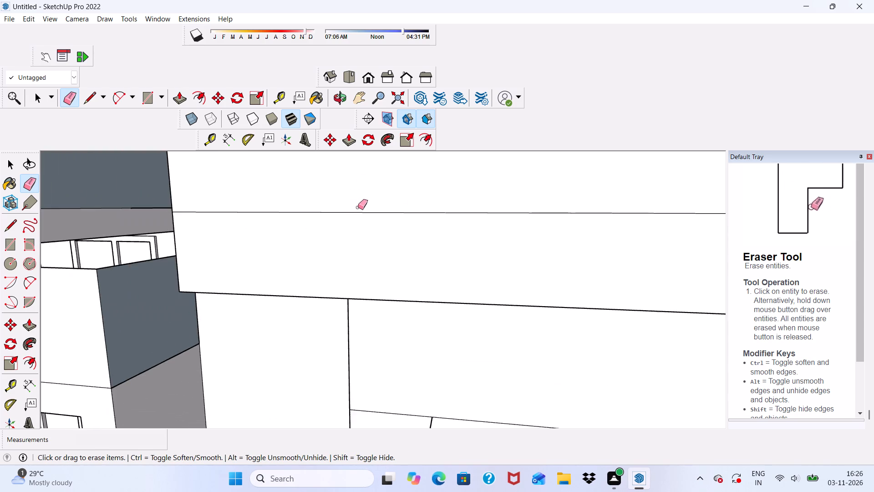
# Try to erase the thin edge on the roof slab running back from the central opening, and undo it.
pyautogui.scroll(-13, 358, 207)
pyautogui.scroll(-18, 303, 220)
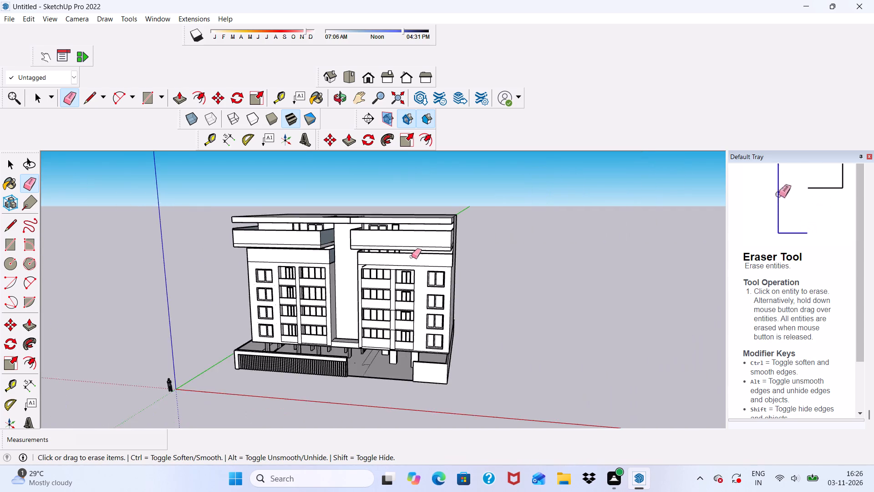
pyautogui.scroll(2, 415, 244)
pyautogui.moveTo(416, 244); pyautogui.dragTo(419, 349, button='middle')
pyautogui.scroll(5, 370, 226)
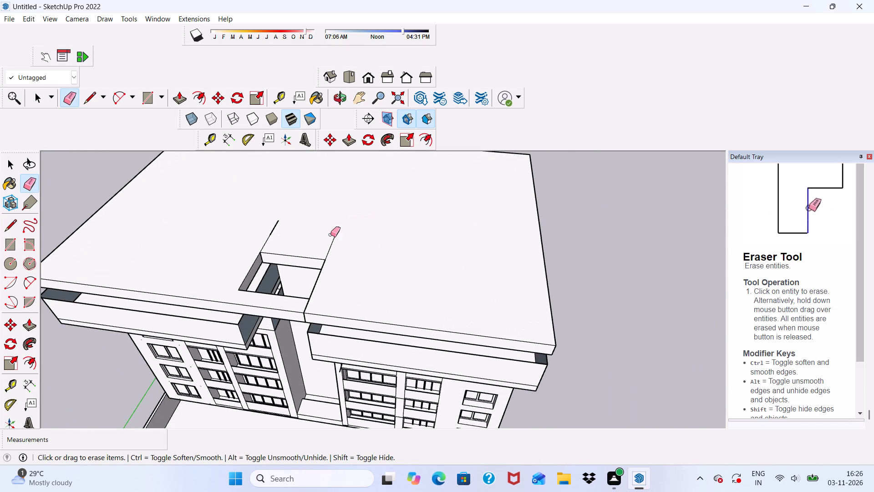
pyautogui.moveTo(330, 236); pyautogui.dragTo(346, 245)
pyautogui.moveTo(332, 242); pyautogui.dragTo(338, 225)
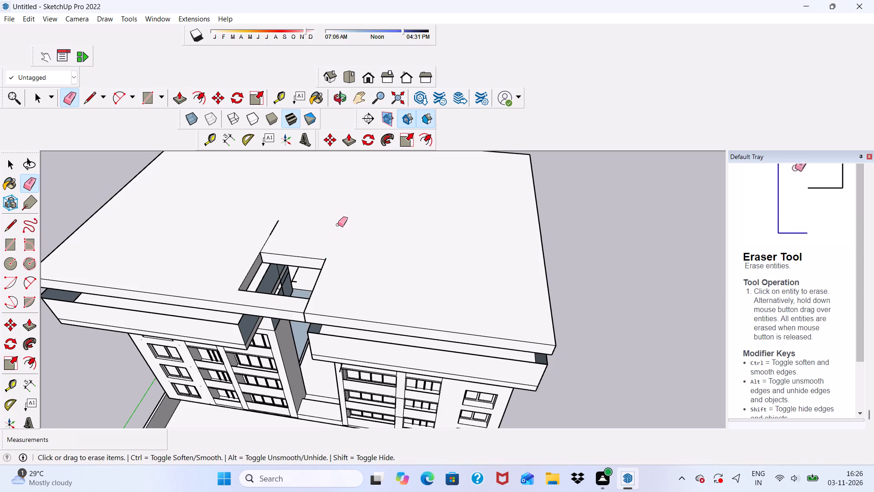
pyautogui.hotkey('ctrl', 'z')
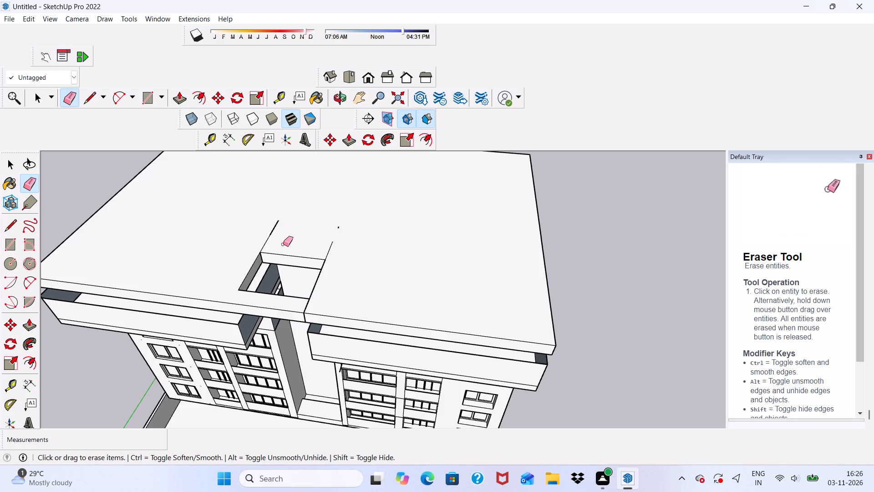
# Erase the stray diagonal edge crossing the right block's front wall above its inner top-floor window opening.
pyautogui.scroll(1, 274, 247)
pyautogui.scroll(-5, 304, 250)
pyautogui.press('space')
pyautogui.moveTo(327, 258); pyautogui.dragTo(360, 171, button='middle')
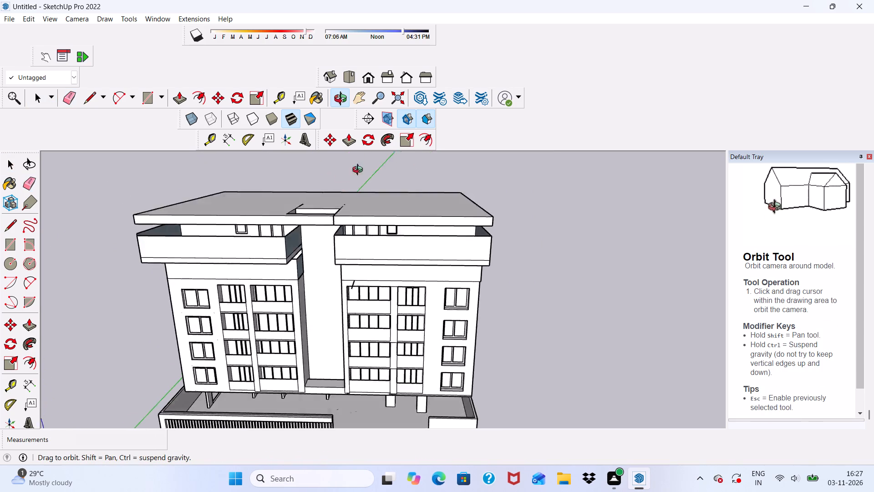
pyautogui.moveTo(360, 171); pyautogui.dragTo(318, 155, button='middle')
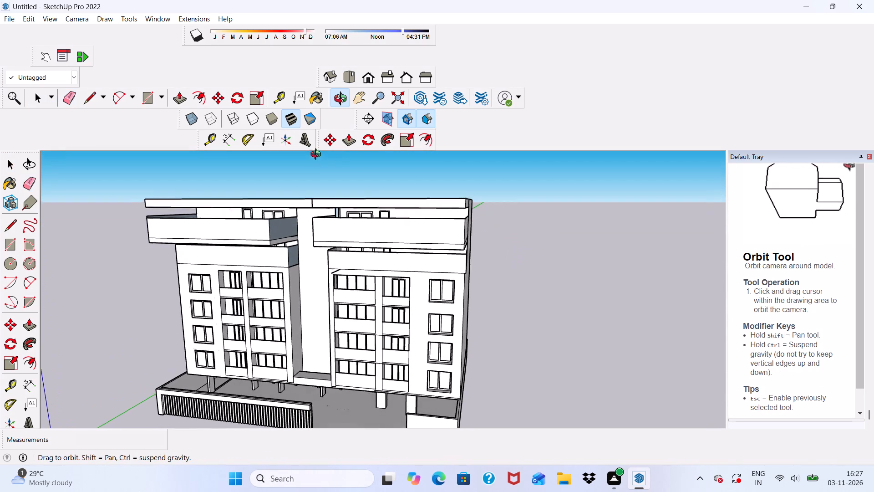
pyautogui.moveTo(318, 155); pyautogui.dragTo(319, 153, button='middle')
pyautogui.scroll(7, 336, 353)
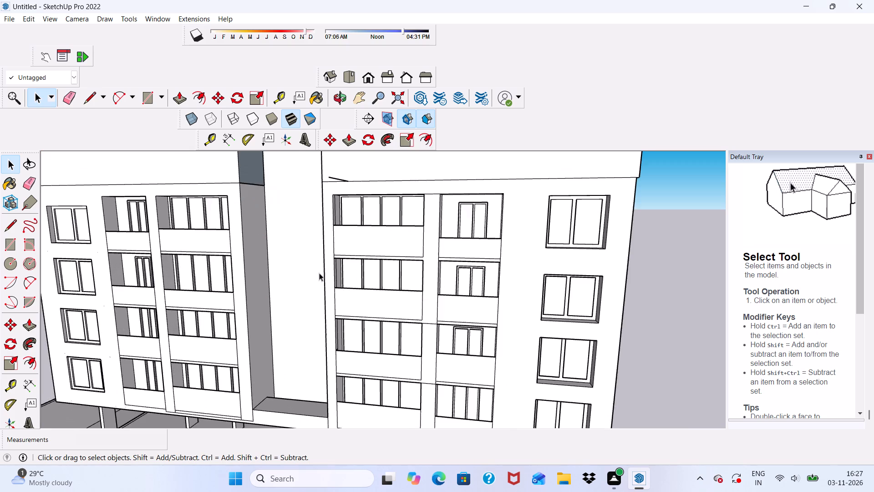
pyautogui.scroll(-4, 313, 224)
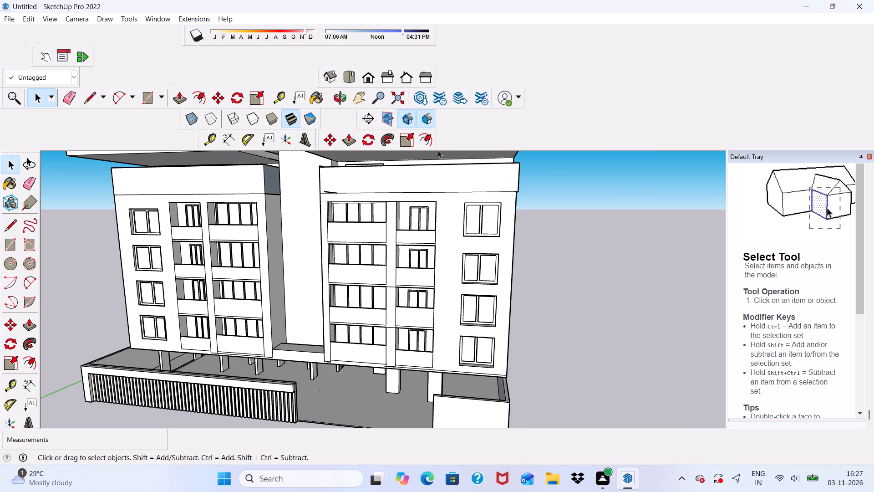
pyautogui.click(75, 92)
pyautogui.scroll(2, 422, 154)
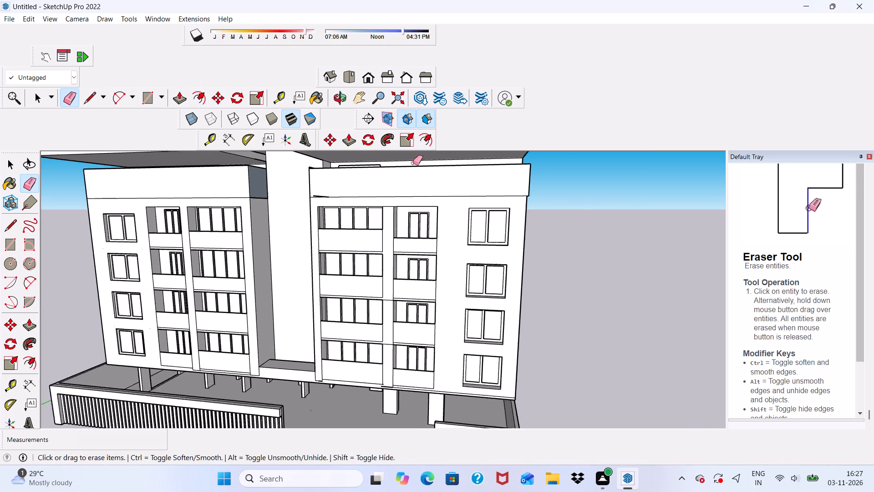
pyautogui.scroll(2, 413, 163)
pyautogui.scroll(5, 315, 213)
pyautogui.scroll(1, 268, 204)
pyautogui.moveTo(268, 204); pyautogui.dragTo(285, 257, button='middle')
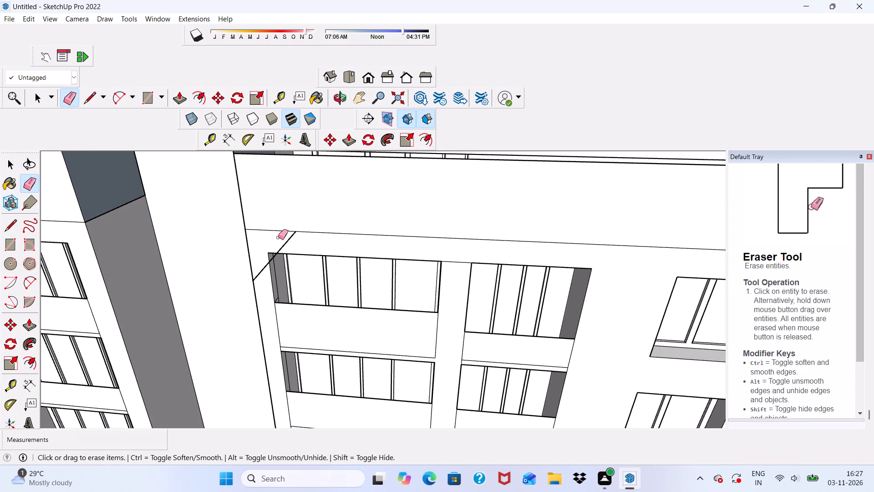
pyautogui.moveTo(288, 245); pyautogui.dragTo(287, 239)
pyautogui.scroll(-3, 278, 204)
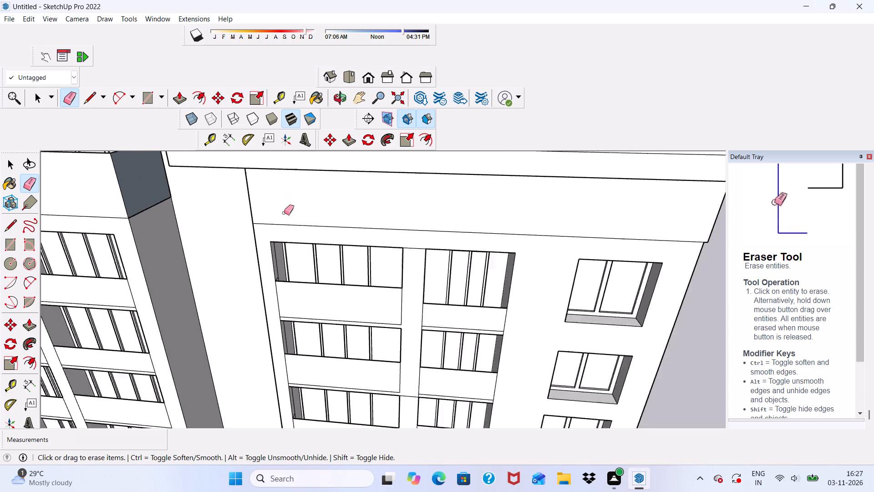
pyautogui.scroll(-9, 284, 213)
pyautogui.scroll(-1, 313, 241)
pyautogui.moveTo(313, 241); pyautogui.dragTo(326, 194, button='middle')
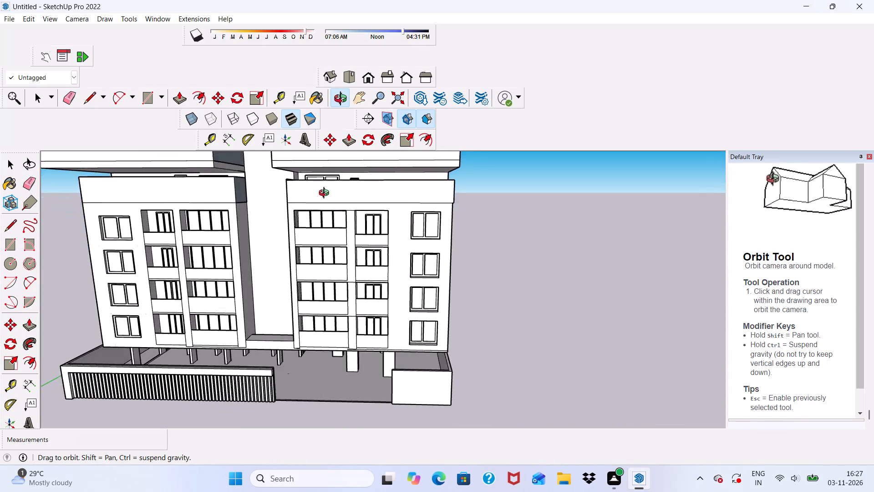
pyautogui.moveTo(326, 194); pyautogui.dragTo(260, 172, button='middle')
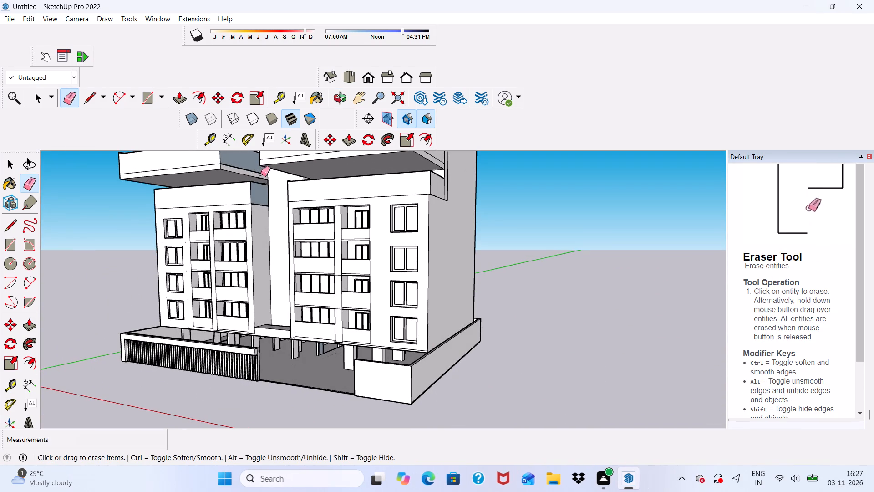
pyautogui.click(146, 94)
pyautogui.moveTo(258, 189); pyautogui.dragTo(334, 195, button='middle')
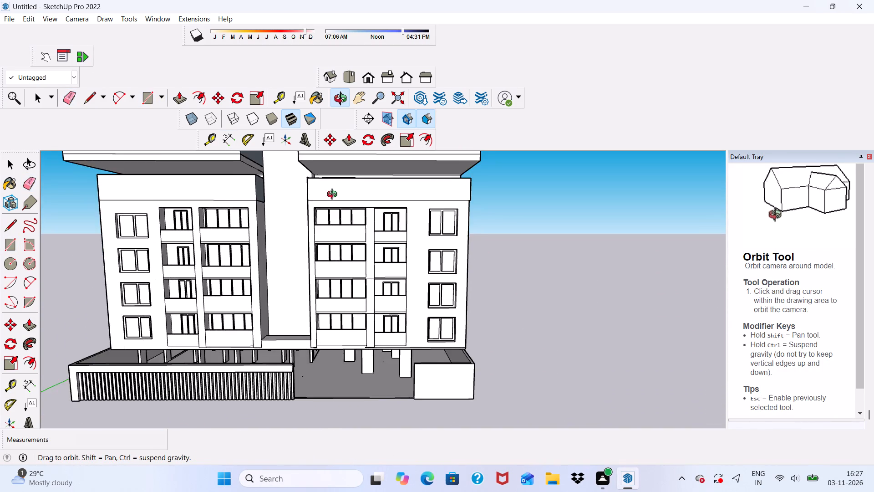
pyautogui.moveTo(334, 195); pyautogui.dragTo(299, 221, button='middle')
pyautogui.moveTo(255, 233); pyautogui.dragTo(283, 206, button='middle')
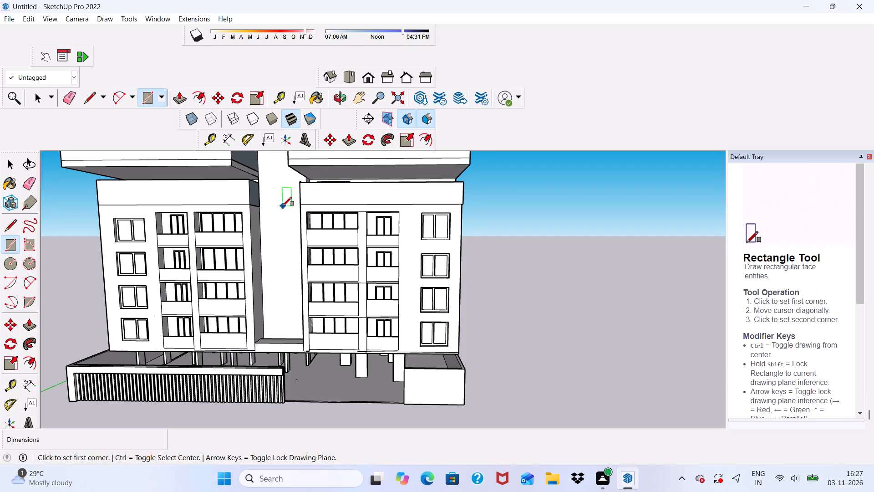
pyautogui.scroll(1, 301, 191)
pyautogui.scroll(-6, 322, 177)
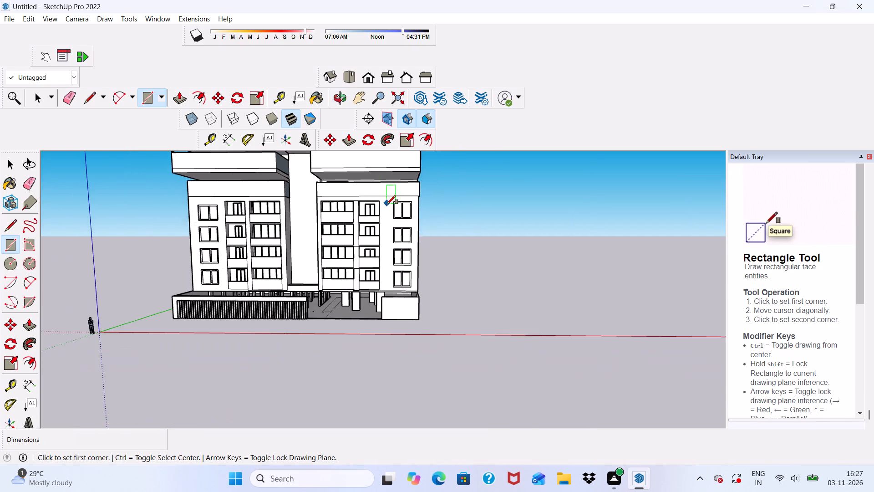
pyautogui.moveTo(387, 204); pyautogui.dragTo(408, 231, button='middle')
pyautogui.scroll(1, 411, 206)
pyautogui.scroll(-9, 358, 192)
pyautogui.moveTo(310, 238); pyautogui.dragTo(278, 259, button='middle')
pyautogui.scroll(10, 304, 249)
# Push/Pull the recessed central wall between the two blocks forward by about 5' 10".
pyautogui.press('space')
pyautogui.click(283, 241)
pyautogui.scroll(1, 217, 127)
pyautogui.moveTo(178, 97); pyautogui.dragTo(185, 106)
pyautogui.moveTo(272, 194); pyautogui.dragTo(269, 197)
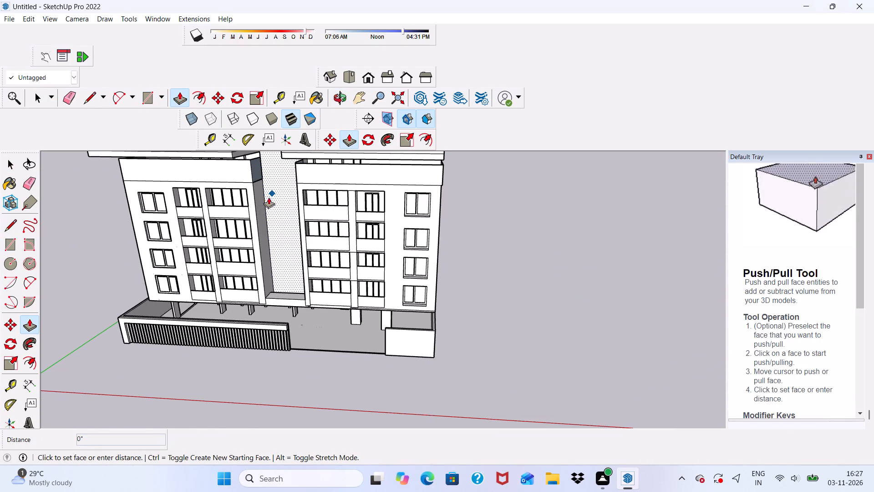
pyautogui.moveTo(269, 197); pyautogui.dragTo(257, 209)
pyautogui.click(277, 205)
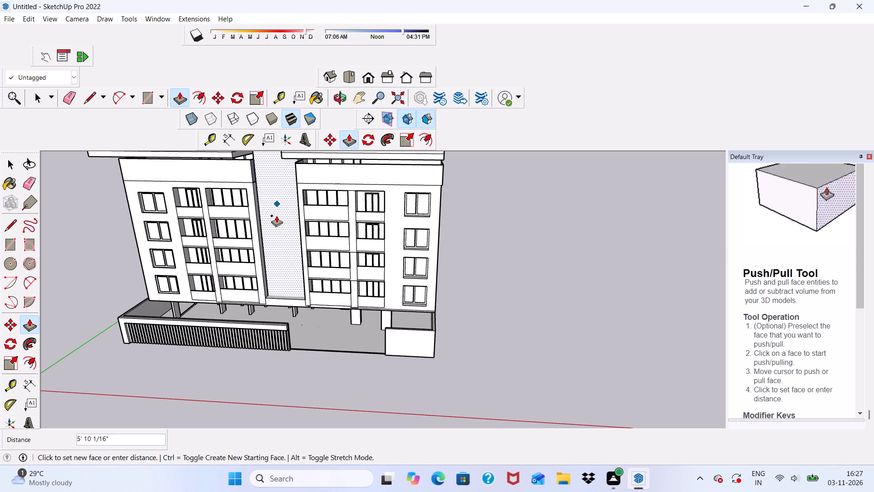
pyautogui.click(276, 215)
# Examine the pulled-out central wall and the overall building from the front, side and below, and clear the selection.
pyautogui.scroll(-6, 262, 208)
pyautogui.moveTo(263, 227); pyautogui.dragTo(310, 198, button='middle')
pyautogui.scroll(5, 471, 188)
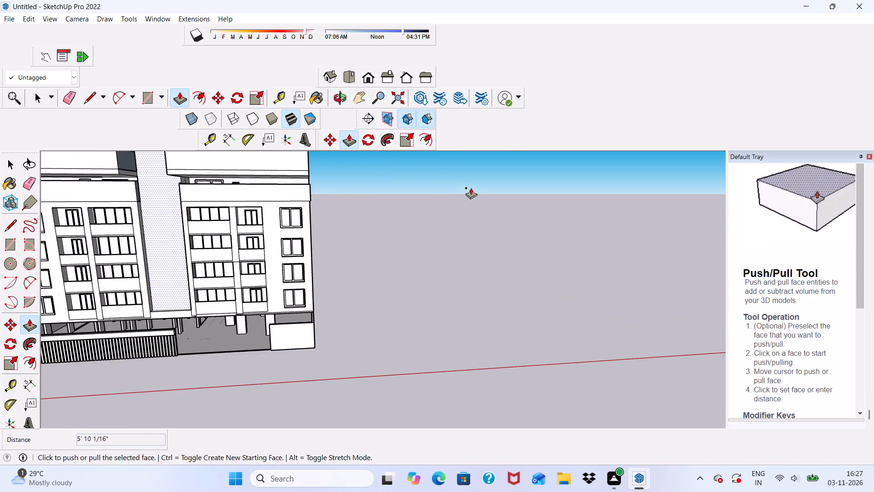
pyautogui.press('space')
pyautogui.scroll(-9, 463, 183)
pyautogui.moveTo(369, 271); pyautogui.dragTo(142, 291, button='middle')
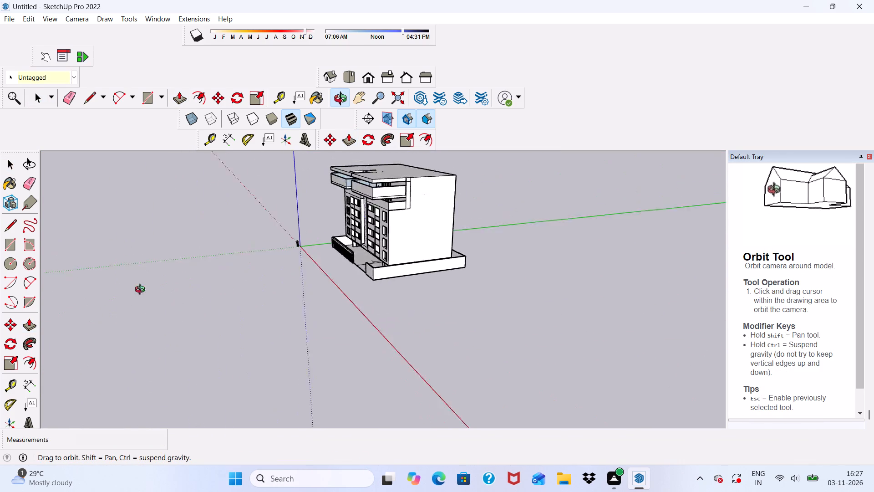
pyautogui.moveTo(142, 291); pyautogui.dragTo(362, 228, button='middle')
pyautogui.scroll(1, 356, 222)
pyautogui.scroll(-5, 351, 195)
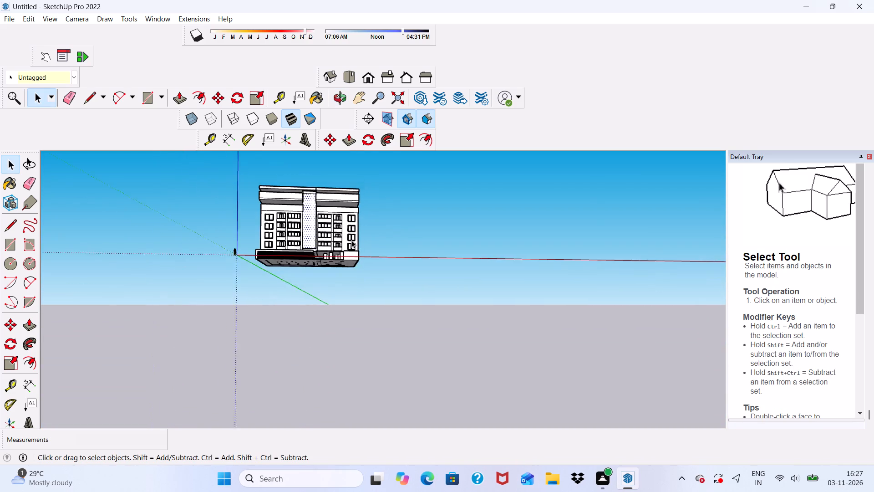
pyautogui.scroll(6, 351, 240)
pyautogui.scroll(4, 301, 183)
pyautogui.scroll(-6, 310, 179)
pyautogui.moveTo(361, 227); pyautogui.dragTo(309, 266, button='middle')
pyautogui.scroll(2, 404, 229)
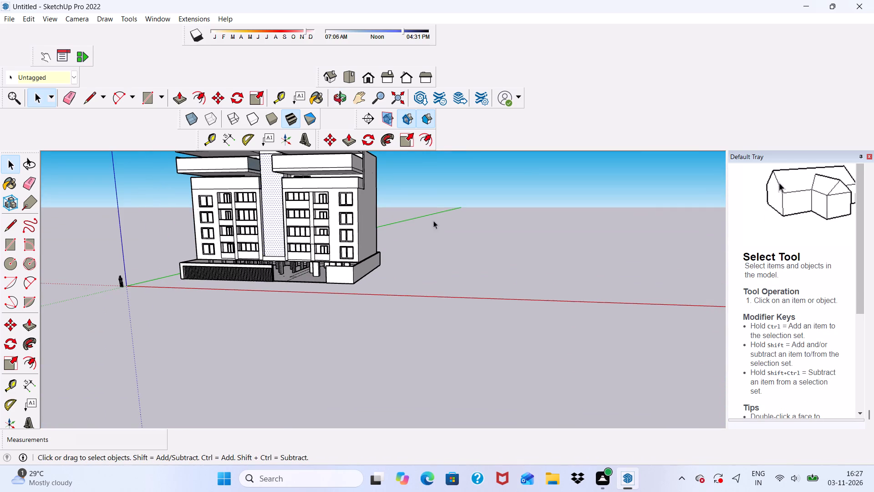
pyautogui.click(436, 220)
# Draw a narrow vertical rectangle about 1' 2" wide and 59' 9" high along the central wall's left edge, from its base up to the roof.
pyautogui.scroll(4, 264, 246)
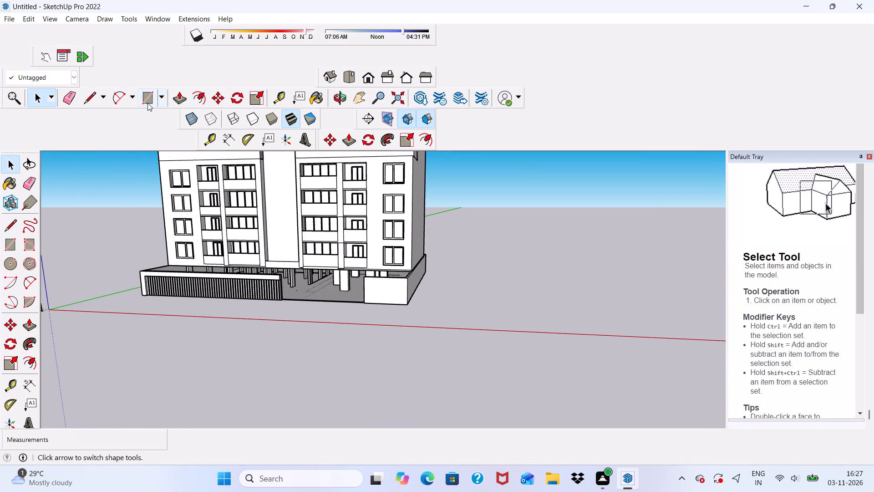
pyautogui.click(147, 103)
pyautogui.scroll(-7, 198, 160)
pyautogui.scroll(14, 281, 242)
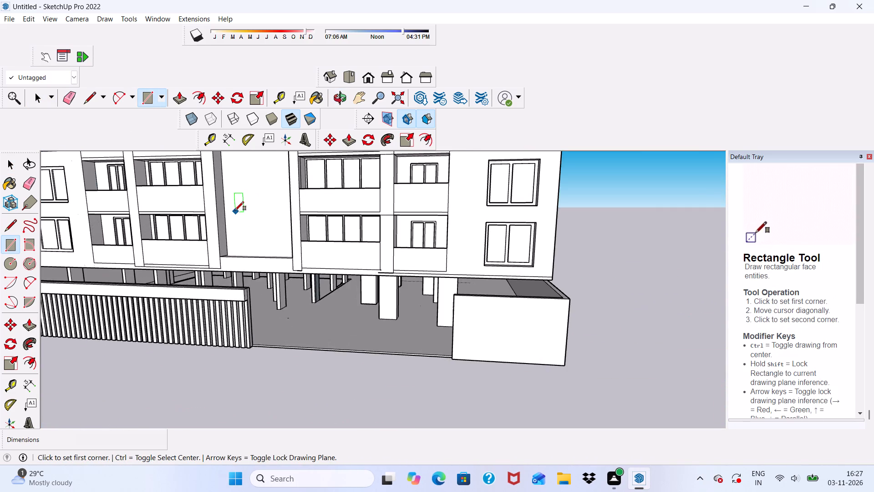
pyautogui.moveTo(234, 210); pyautogui.dragTo(224, 241, button='middle')
pyautogui.scroll(3, 235, 246)
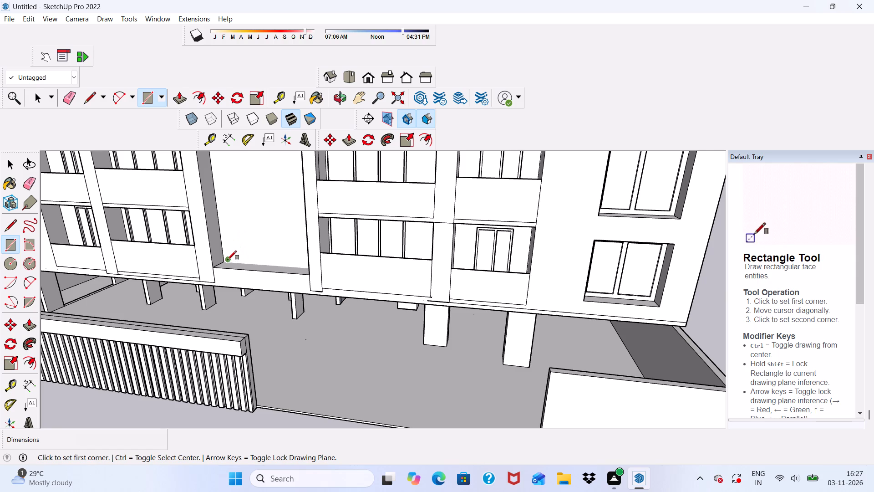
pyautogui.scroll(4, 223, 260)
pyautogui.click(225, 259)
pyautogui.scroll(-6, 239, 219)
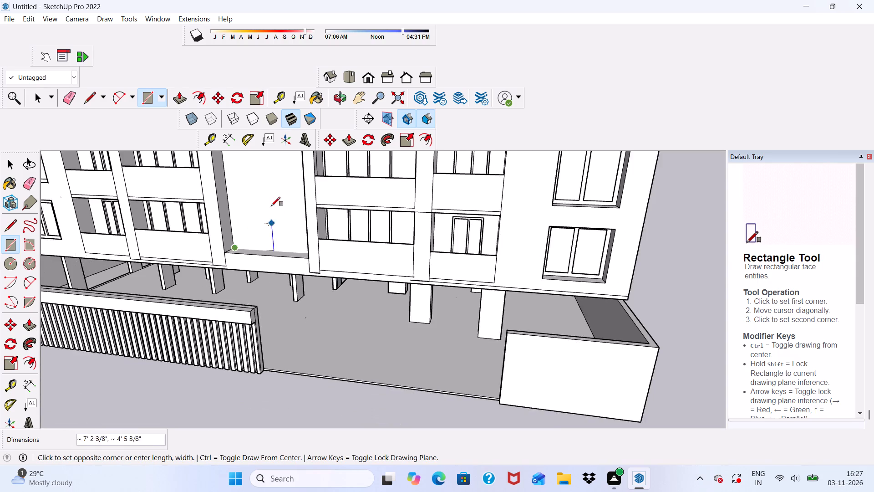
pyautogui.scroll(-20, 271, 206)
pyautogui.scroll(-7, 271, 206)
pyautogui.scroll(6, 347, 255)
pyautogui.scroll(17, 337, 167)
pyautogui.scroll(-1, 318, 178)
pyautogui.moveTo(318, 178); pyautogui.dragTo(326, 126, button='middle')
pyautogui.scroll(1, 326, 126)
pyautogui.scroll(-10, 335, 186)
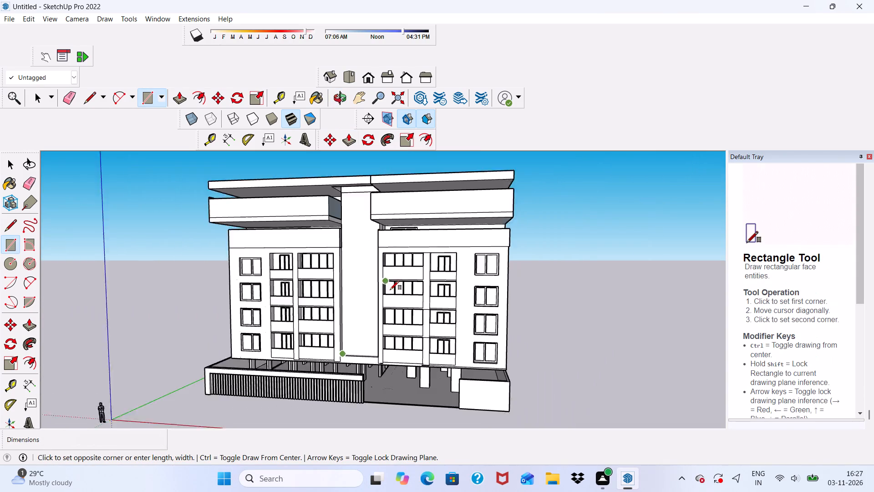
pyautogui.scroll(10, 366, 215)
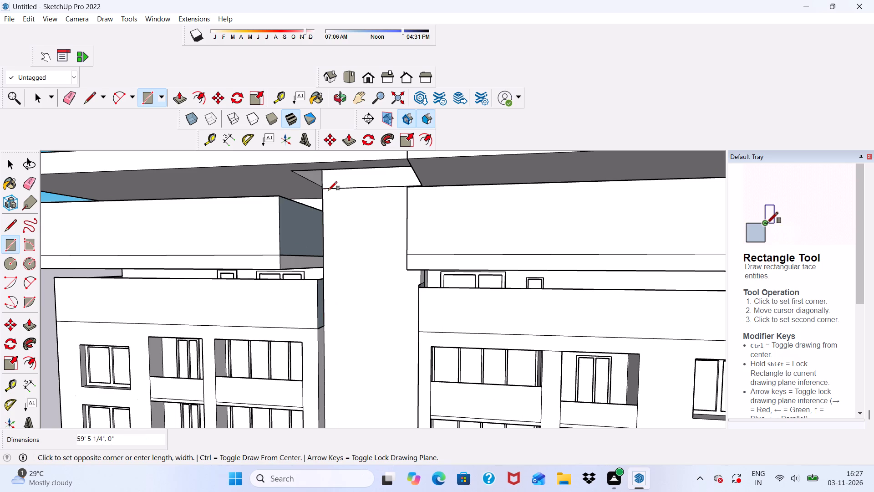
pyautogui.scroll(1, 332, 188)
pyautogui.click(330, 190)
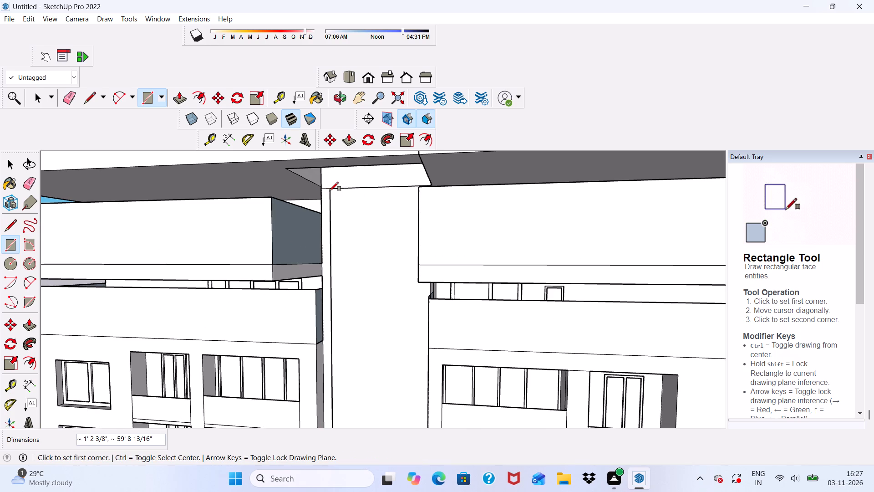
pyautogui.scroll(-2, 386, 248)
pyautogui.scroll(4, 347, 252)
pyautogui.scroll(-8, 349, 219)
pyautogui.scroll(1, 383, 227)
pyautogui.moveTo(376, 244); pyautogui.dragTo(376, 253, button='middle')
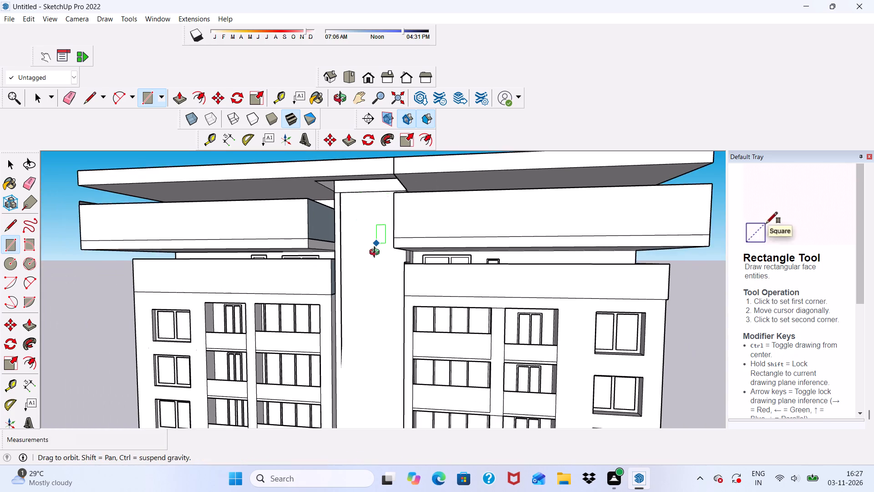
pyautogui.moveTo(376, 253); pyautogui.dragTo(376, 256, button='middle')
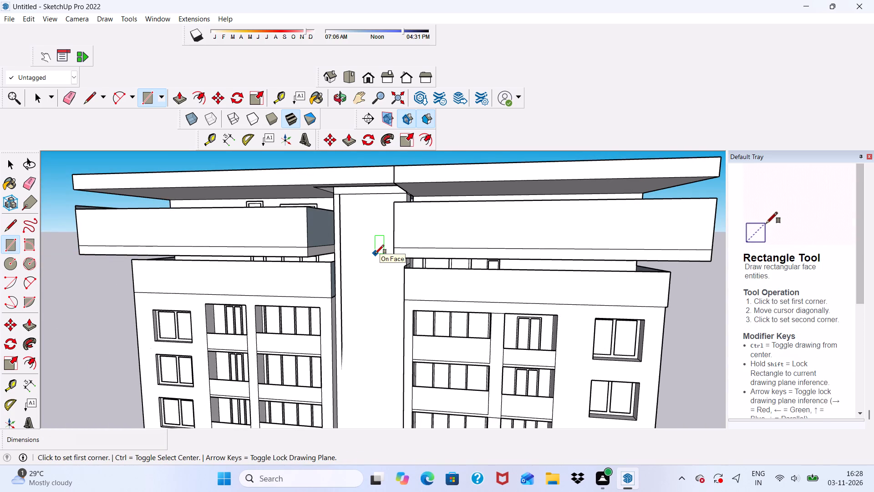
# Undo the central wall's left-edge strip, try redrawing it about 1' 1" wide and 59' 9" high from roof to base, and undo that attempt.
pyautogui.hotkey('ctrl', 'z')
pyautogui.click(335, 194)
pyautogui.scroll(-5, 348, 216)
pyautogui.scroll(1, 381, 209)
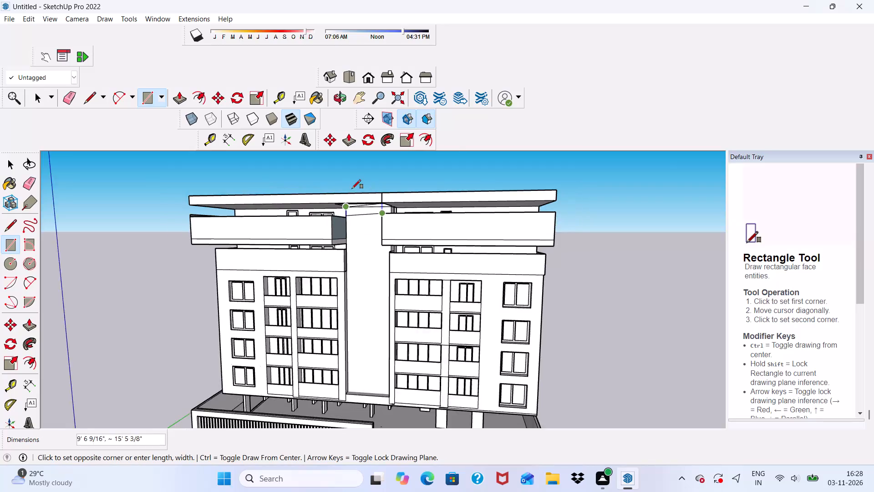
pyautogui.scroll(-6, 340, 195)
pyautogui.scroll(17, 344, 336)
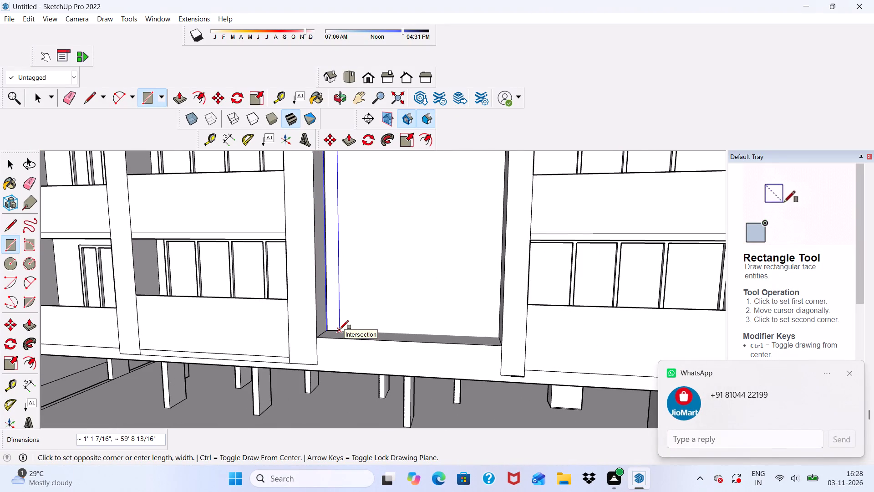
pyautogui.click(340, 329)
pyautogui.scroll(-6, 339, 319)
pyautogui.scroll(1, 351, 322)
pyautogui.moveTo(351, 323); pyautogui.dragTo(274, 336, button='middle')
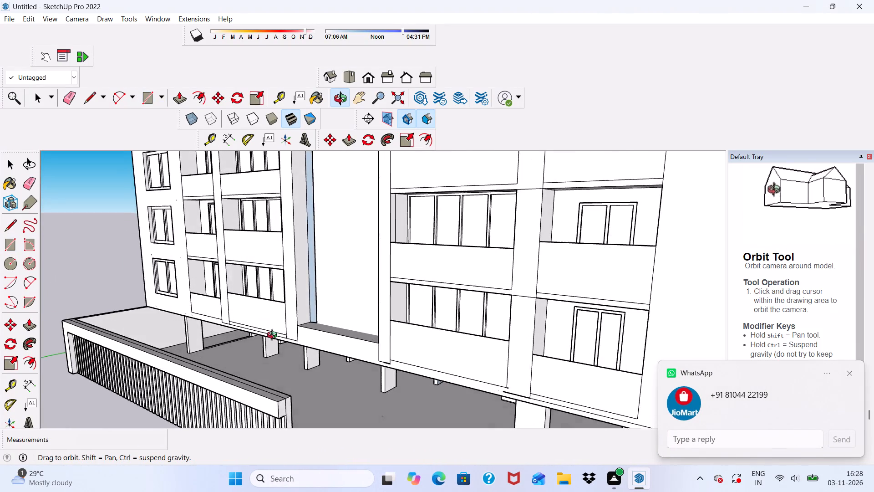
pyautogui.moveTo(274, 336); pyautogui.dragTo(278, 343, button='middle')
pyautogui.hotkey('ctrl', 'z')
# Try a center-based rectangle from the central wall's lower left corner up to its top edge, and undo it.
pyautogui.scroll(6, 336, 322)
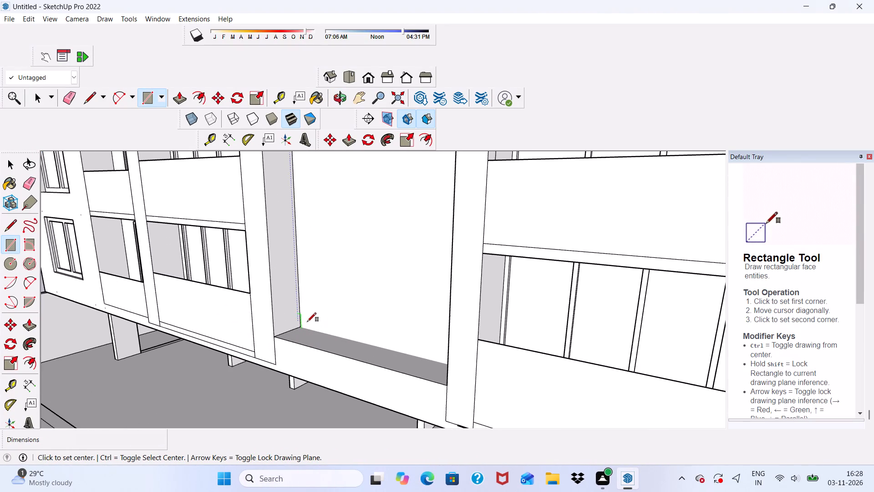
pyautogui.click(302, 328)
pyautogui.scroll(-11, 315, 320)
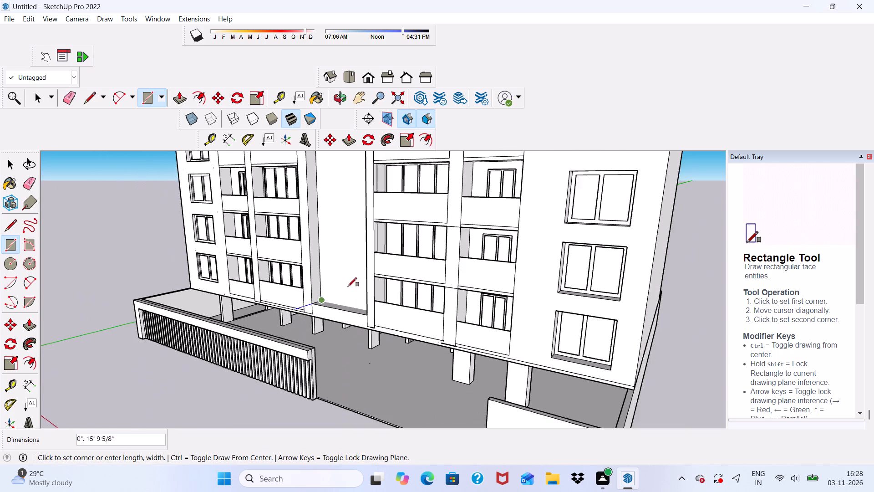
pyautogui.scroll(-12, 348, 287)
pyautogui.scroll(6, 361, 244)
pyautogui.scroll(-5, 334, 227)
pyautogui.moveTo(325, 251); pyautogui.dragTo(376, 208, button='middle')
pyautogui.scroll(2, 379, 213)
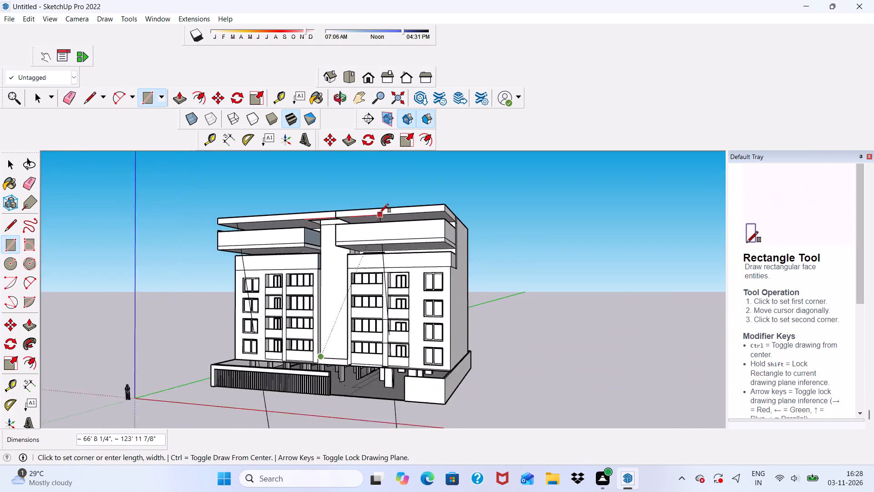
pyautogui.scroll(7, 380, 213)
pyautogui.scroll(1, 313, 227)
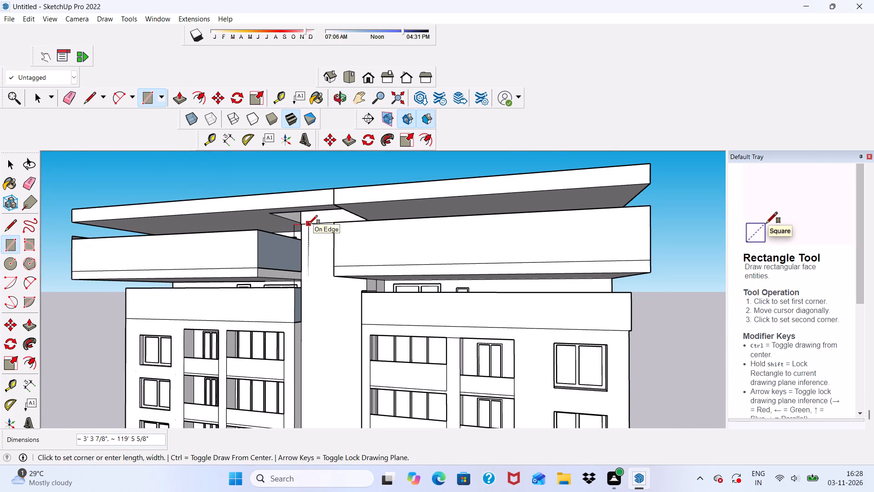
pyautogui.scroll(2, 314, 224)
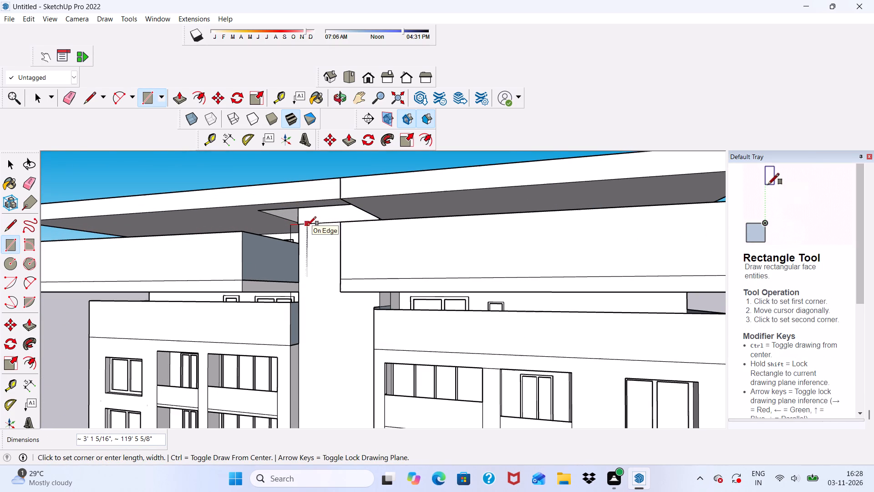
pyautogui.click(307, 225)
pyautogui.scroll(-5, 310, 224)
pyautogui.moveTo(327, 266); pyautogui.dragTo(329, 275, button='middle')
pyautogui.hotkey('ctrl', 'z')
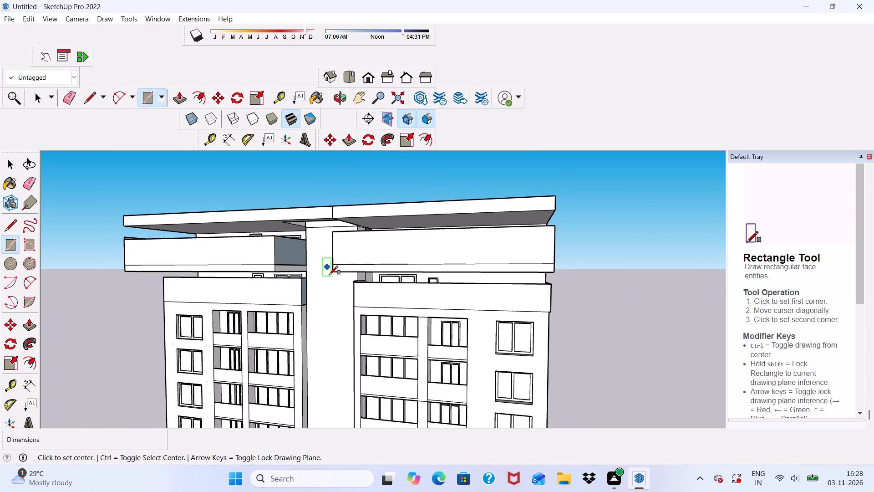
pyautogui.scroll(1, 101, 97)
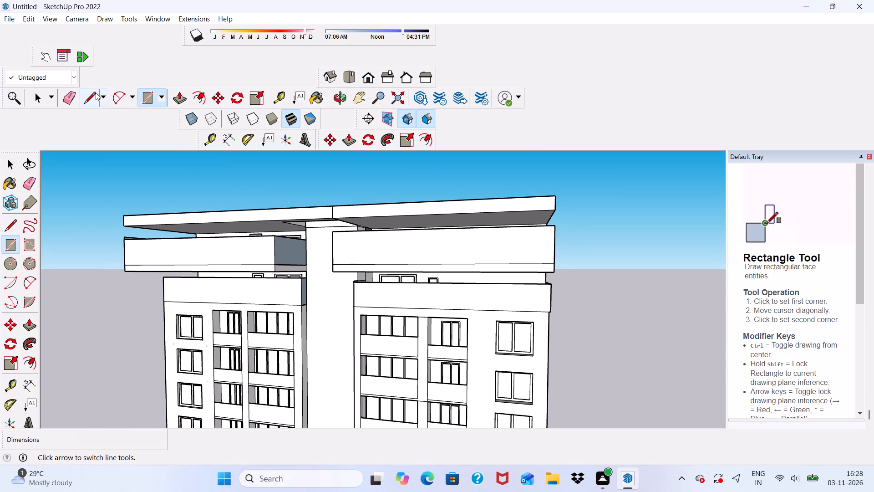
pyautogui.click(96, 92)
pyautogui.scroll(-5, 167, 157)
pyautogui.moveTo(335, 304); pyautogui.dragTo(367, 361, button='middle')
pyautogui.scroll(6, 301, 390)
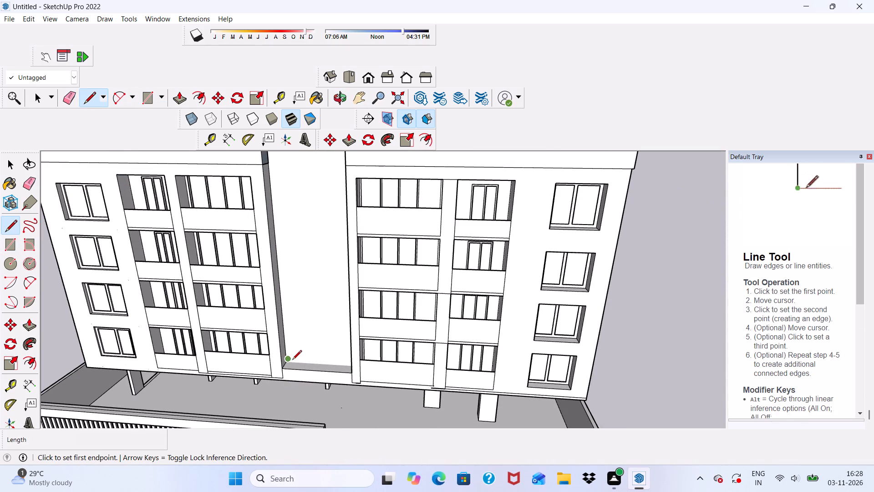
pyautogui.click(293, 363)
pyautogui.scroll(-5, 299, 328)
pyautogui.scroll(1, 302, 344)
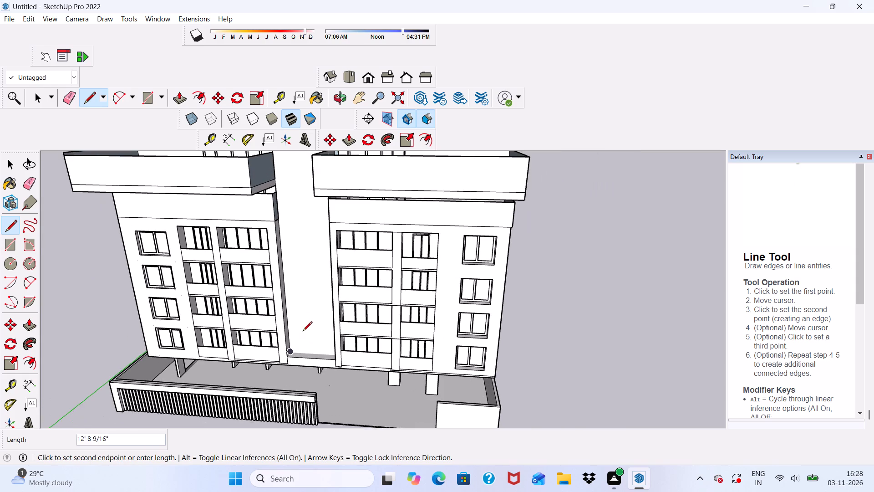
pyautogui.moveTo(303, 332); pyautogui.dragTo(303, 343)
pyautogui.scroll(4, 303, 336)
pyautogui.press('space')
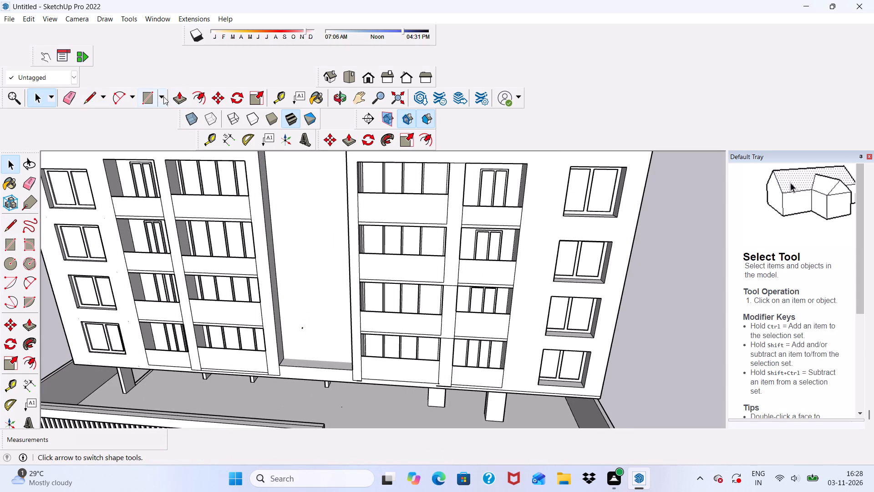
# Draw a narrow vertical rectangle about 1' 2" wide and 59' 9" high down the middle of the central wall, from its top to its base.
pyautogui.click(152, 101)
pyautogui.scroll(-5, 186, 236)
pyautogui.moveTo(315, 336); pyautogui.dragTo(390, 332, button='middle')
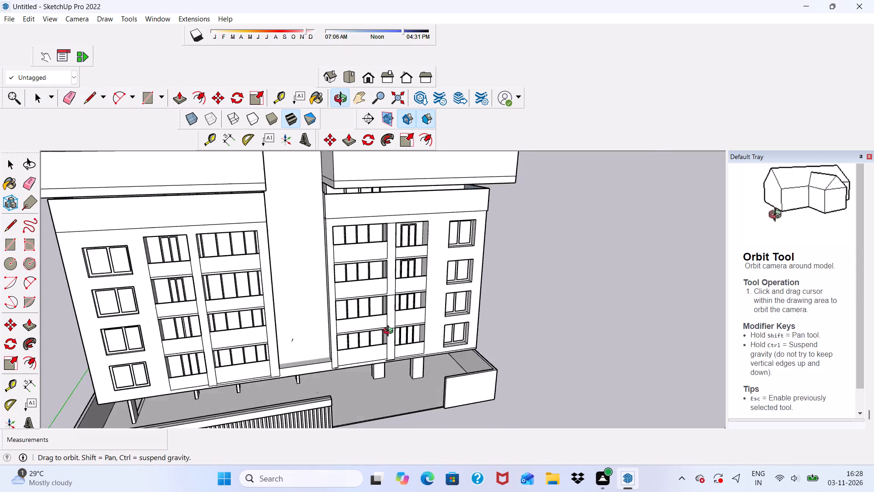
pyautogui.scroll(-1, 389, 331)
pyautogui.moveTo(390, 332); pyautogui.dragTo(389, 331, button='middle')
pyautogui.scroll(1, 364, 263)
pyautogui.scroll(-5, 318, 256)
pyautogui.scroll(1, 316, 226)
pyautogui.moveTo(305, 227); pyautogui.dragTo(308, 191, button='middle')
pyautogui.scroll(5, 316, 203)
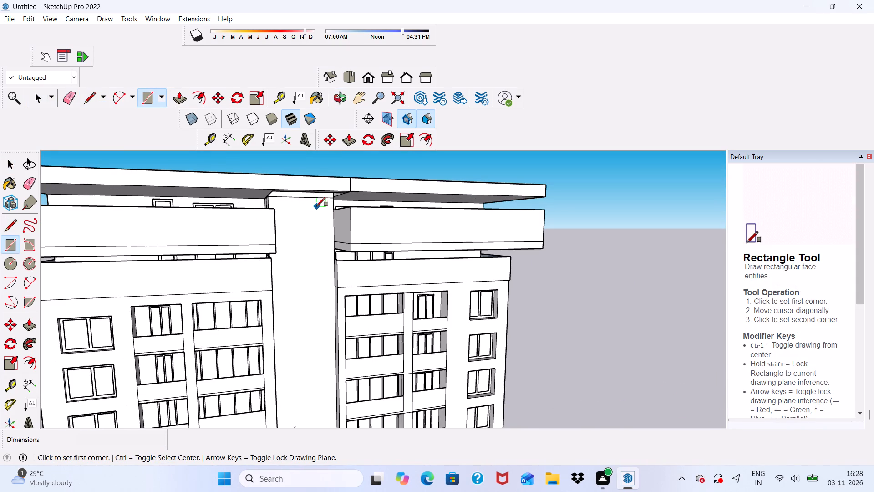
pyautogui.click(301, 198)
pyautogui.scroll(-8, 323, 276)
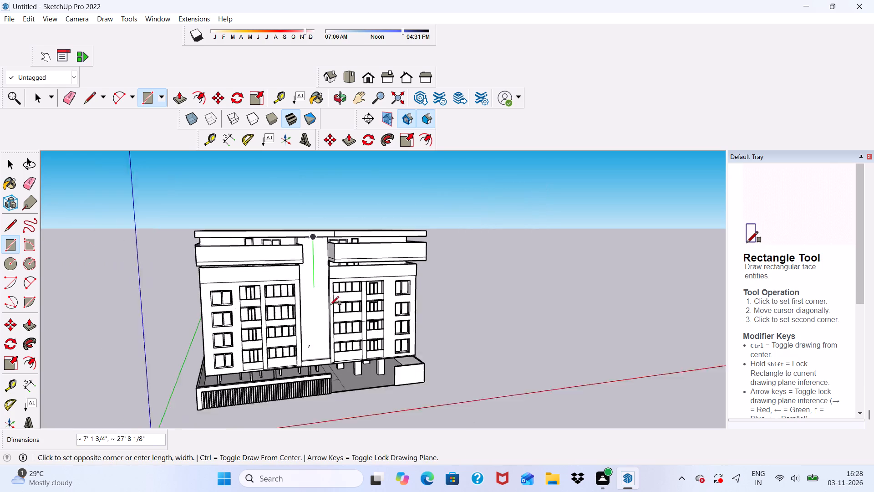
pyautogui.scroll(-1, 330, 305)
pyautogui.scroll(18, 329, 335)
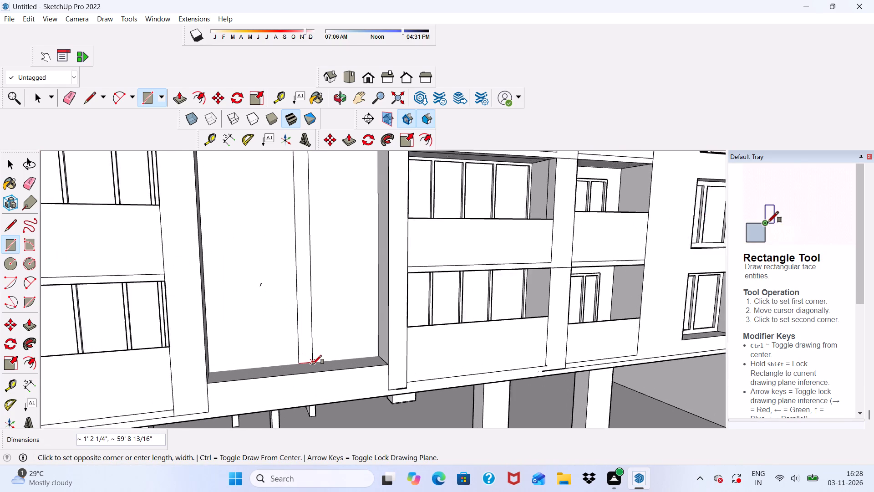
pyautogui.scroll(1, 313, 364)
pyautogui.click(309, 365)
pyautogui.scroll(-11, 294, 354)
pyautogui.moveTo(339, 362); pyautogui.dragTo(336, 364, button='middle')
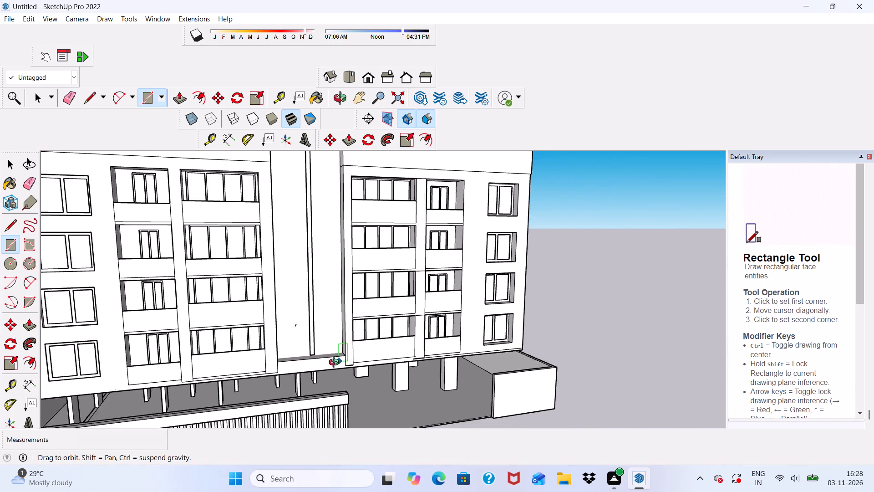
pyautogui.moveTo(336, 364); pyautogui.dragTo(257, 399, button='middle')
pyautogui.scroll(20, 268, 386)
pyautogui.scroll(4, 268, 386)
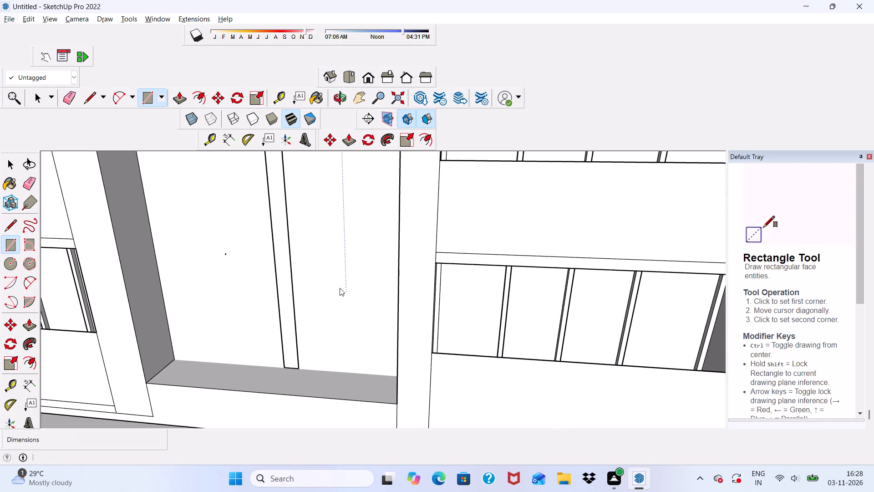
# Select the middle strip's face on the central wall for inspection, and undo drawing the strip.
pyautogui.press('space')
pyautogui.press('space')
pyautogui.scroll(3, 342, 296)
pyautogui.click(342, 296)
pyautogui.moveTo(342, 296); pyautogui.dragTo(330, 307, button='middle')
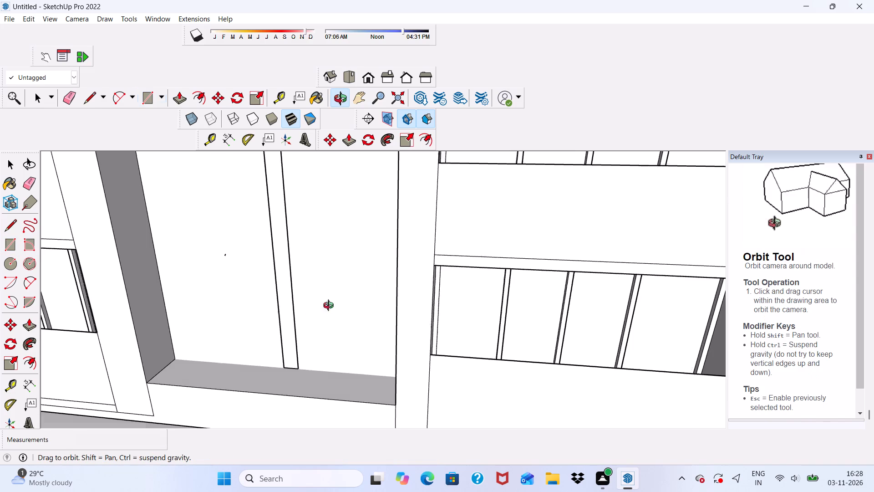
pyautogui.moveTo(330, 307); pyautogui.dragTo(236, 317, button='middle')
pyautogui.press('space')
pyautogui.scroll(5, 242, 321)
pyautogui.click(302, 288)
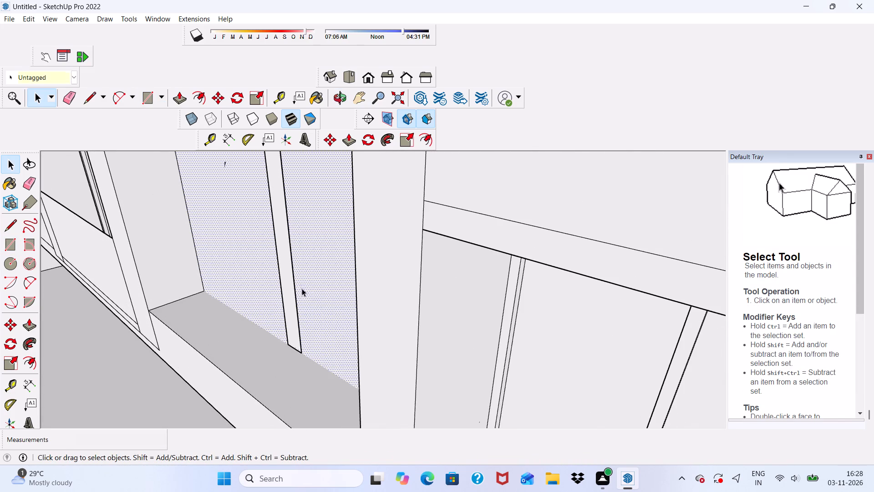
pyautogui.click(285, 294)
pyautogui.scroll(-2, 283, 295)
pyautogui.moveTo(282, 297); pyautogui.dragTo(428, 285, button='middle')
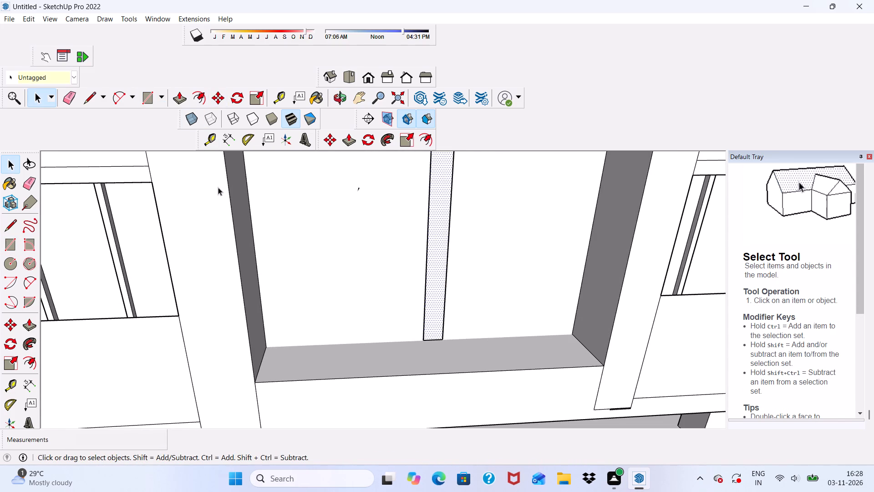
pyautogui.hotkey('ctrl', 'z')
# Place a vertical Tape Measure guide about 6" inside the central wall's right edge.
pyautogui.click(264, 98)
pyautogui.click(283, 95)
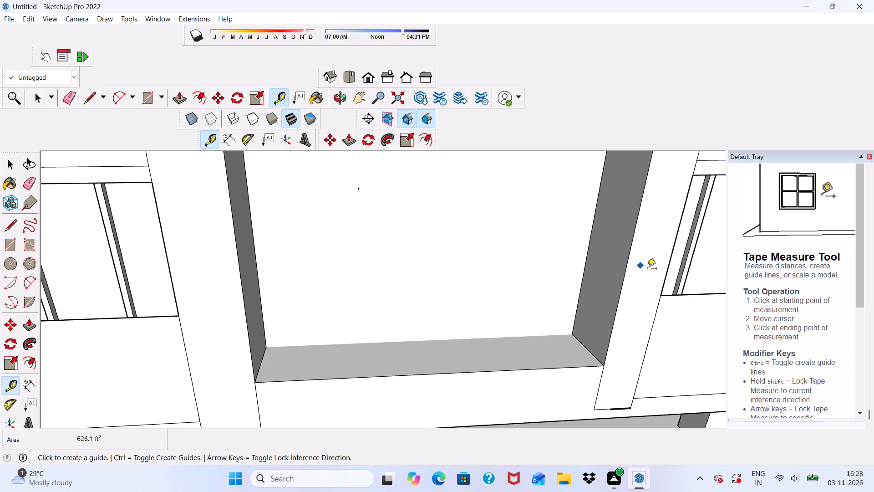
pyautogui.click(592, 207)
pyautogui.press('space')
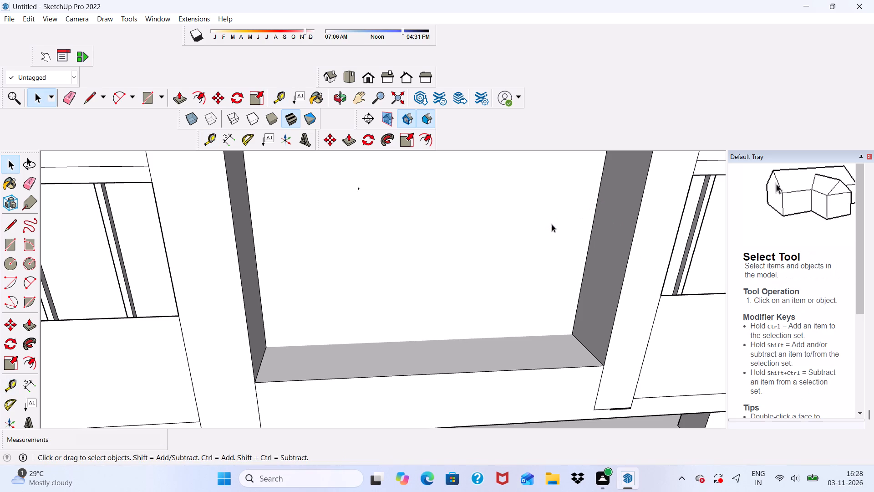
pyautogui.click(283, 97)
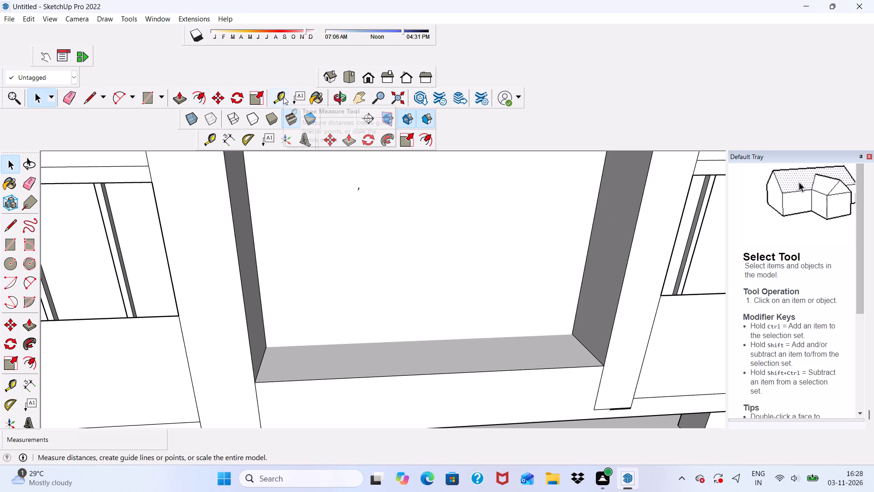
pyautogui.click(600, 172)
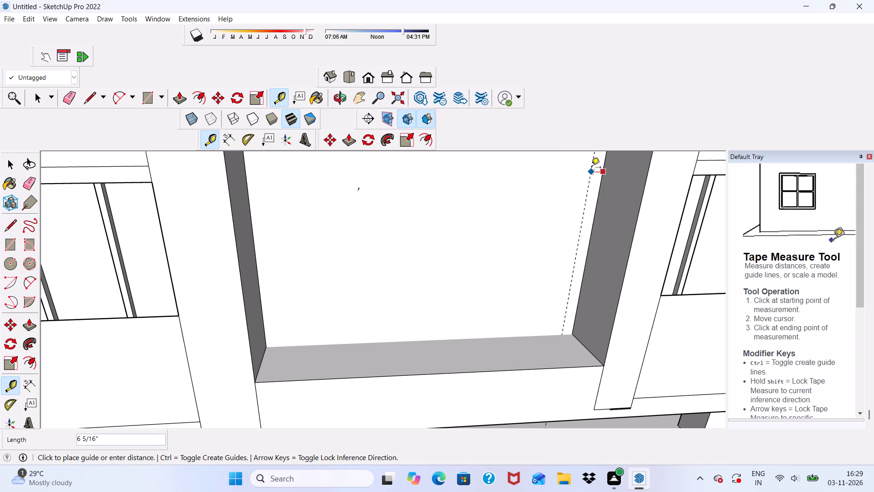
pyautogui.click(591, 168)
pyautogui.scroll(-2, 579, 195)
pyautogui.moveTo(579, 210); pyautogui.dragTo(520, 215, button='middle')
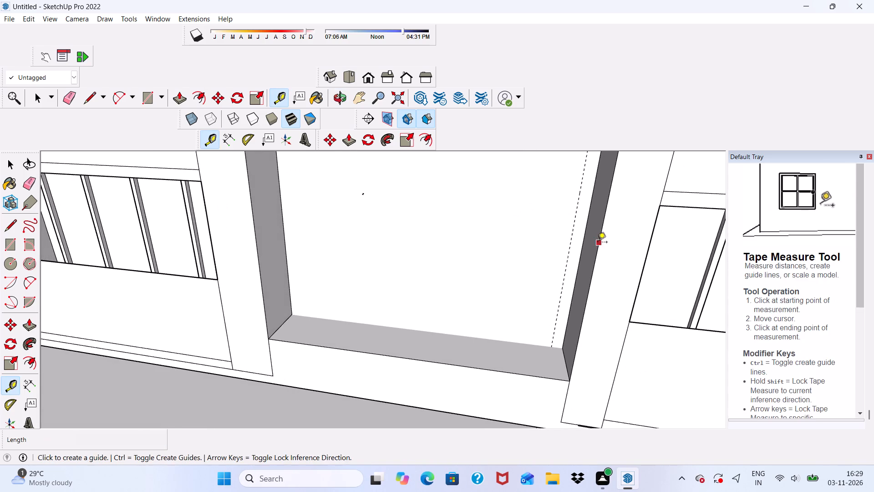
# Draw a vertical line about 59' 9" long along the guide, from the central wall's base up to its top edge.
pyautogui.press('space')
pyautogui.scroll(4, 586, 247)
pyautogui.click(564, 246)
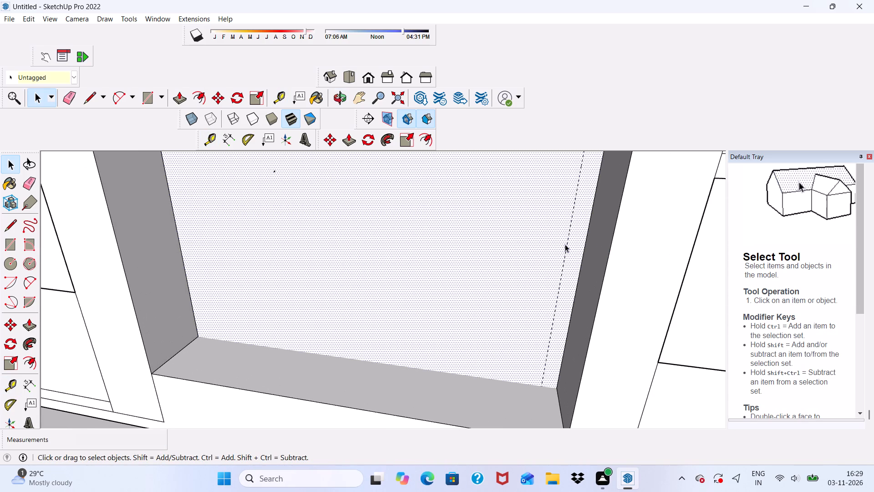
pyautogui.scroll(-10, 565, 244)
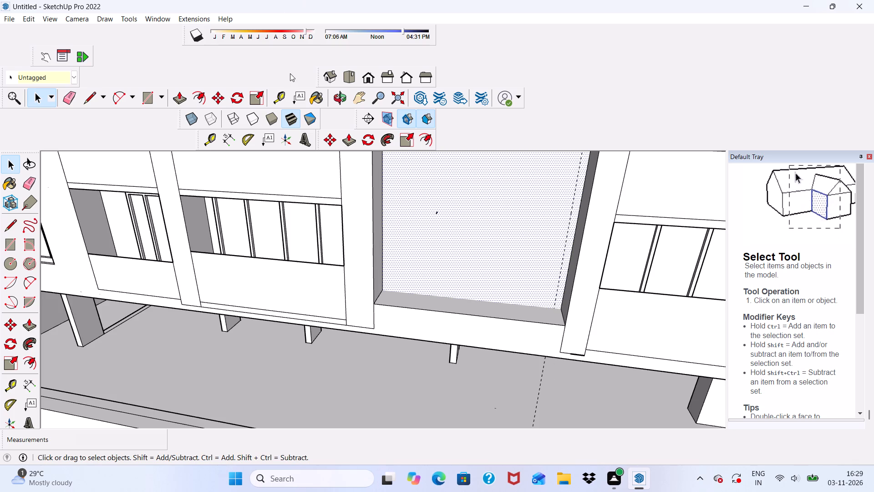
pyautogui.scroll(1, 425, 108)
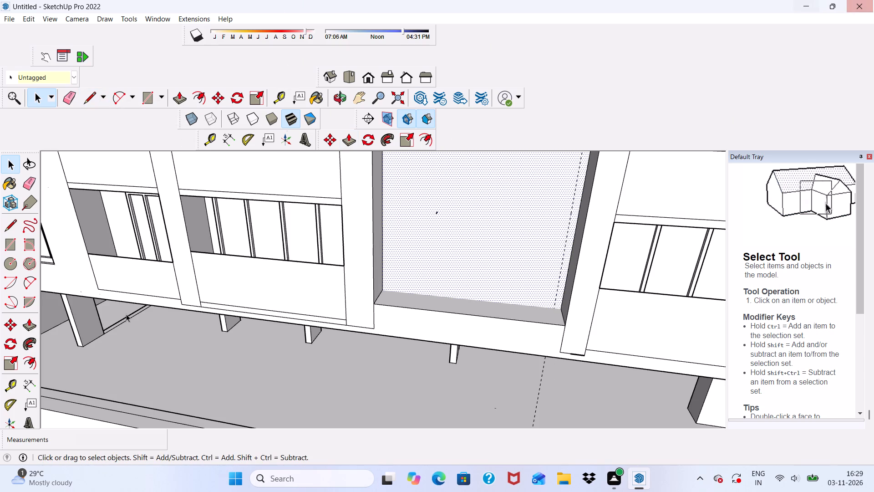
pyautogui.click(86, 97)
pyautogui.scroll(2, 471, 301)
pyautogui.scroll(3, 562, 302)
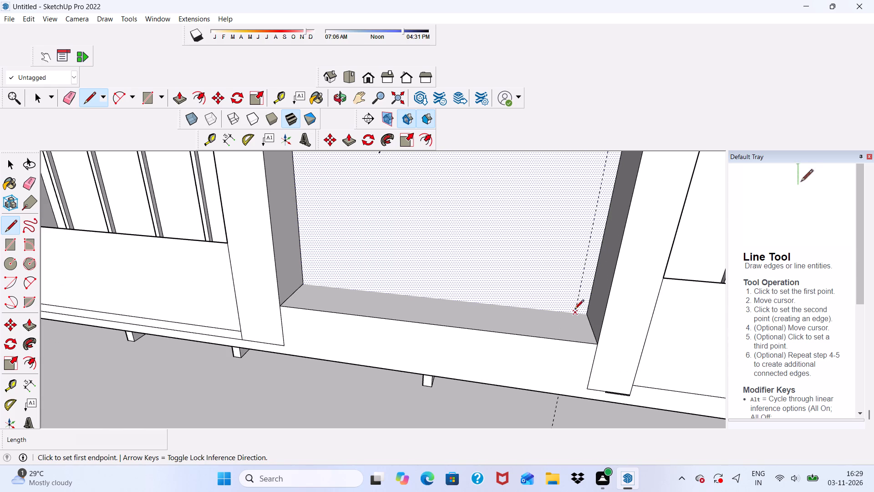
pyautogui.click(577, 316)
pyautogui.scroll(-20, 577, 263)
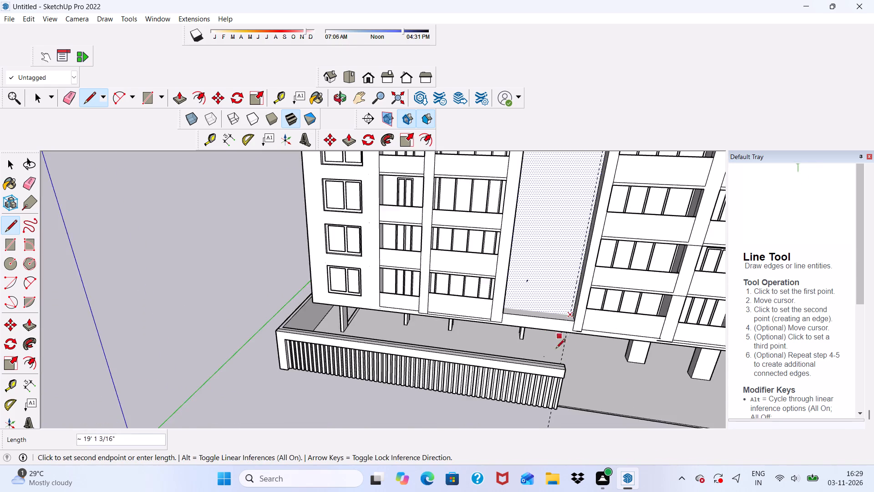
pyautogui.scroll(-8, 556, 349)
pyautogui.scroll(6, 578, 181)
pyautogui.scroll(-2, 577, 170)
pyautogui.scroll(5, 574, 296)
pyautogui.moveTo(576, 264); pyautogui.dragTo(583, 170, button='middle')
pyautogui.scroll(2, 583, 170)
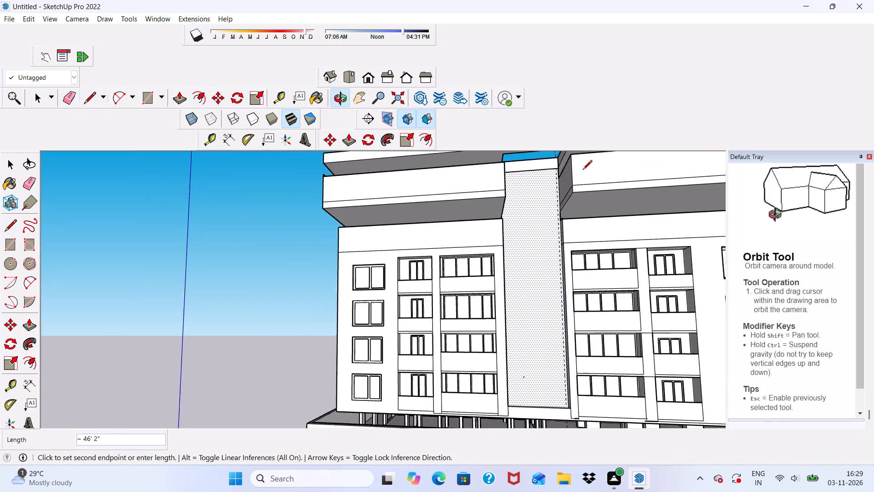
pyautogui.scroll(18, 583, 170)
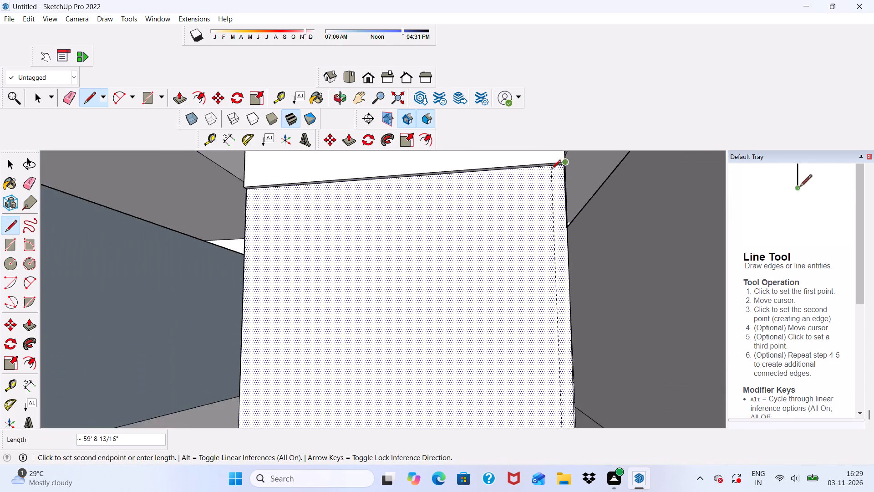
pyautogui.scroll(3, 551, 170)
pyautogui.click(550, 169)
pyautogui.scroll(-5, 530, 156)
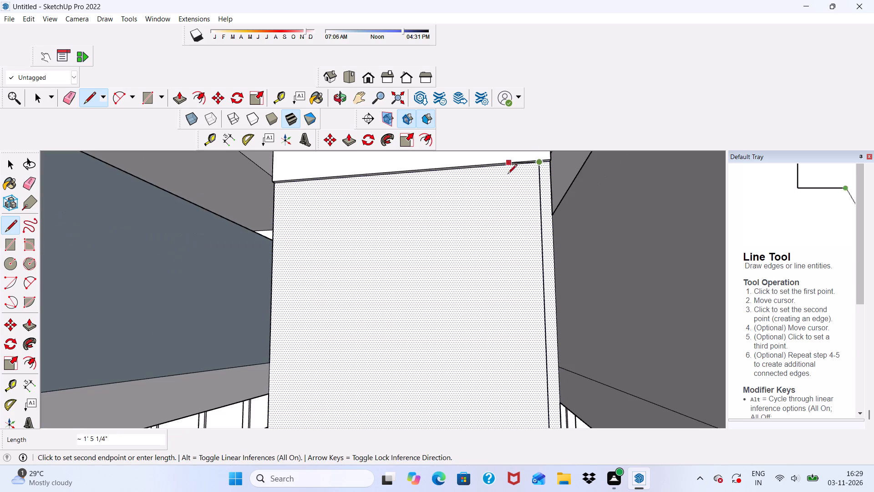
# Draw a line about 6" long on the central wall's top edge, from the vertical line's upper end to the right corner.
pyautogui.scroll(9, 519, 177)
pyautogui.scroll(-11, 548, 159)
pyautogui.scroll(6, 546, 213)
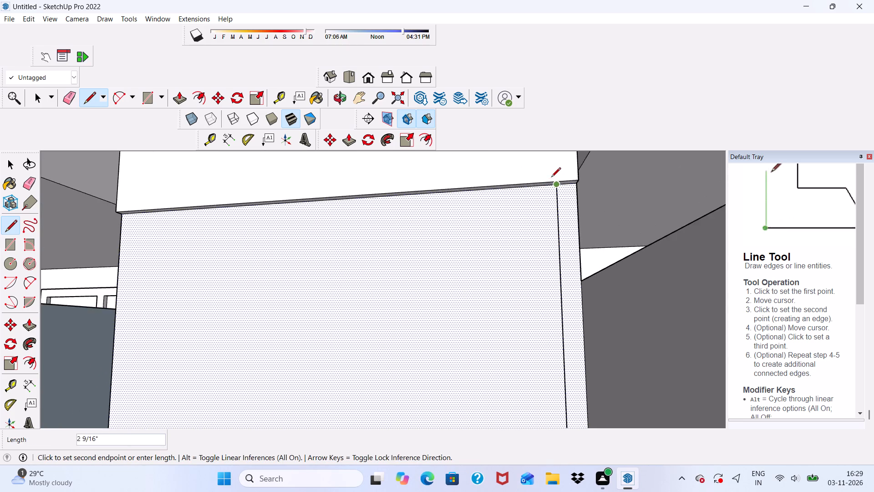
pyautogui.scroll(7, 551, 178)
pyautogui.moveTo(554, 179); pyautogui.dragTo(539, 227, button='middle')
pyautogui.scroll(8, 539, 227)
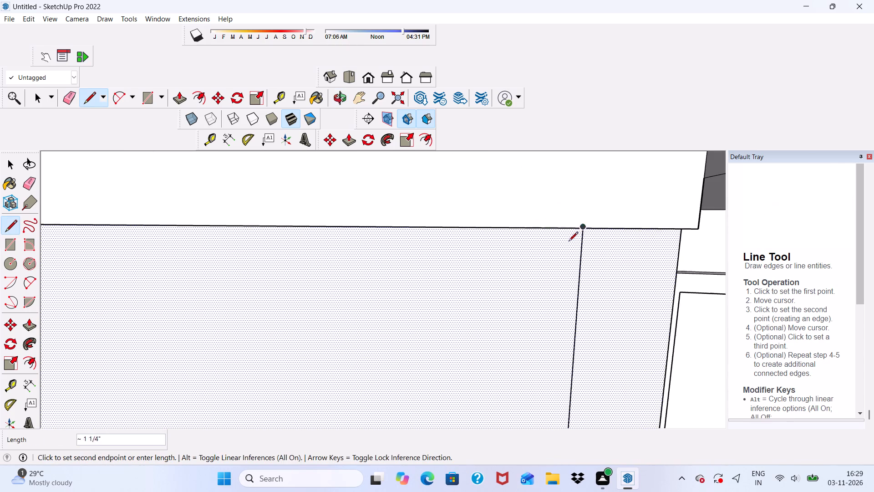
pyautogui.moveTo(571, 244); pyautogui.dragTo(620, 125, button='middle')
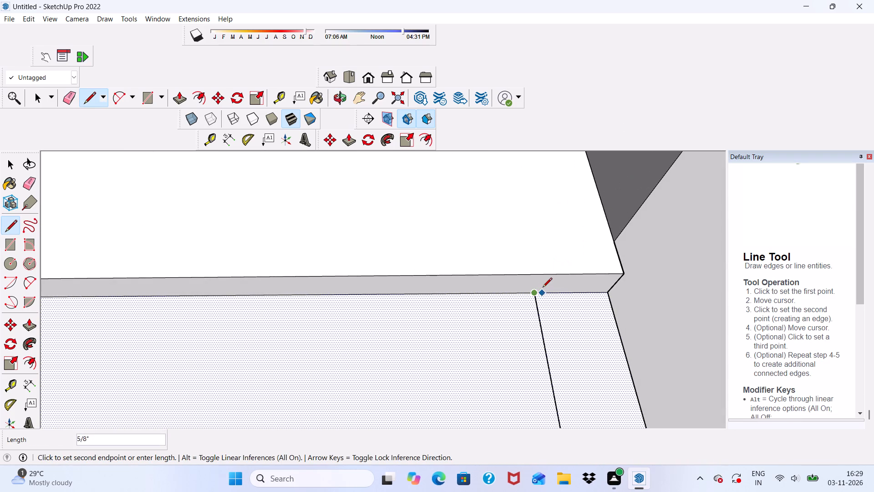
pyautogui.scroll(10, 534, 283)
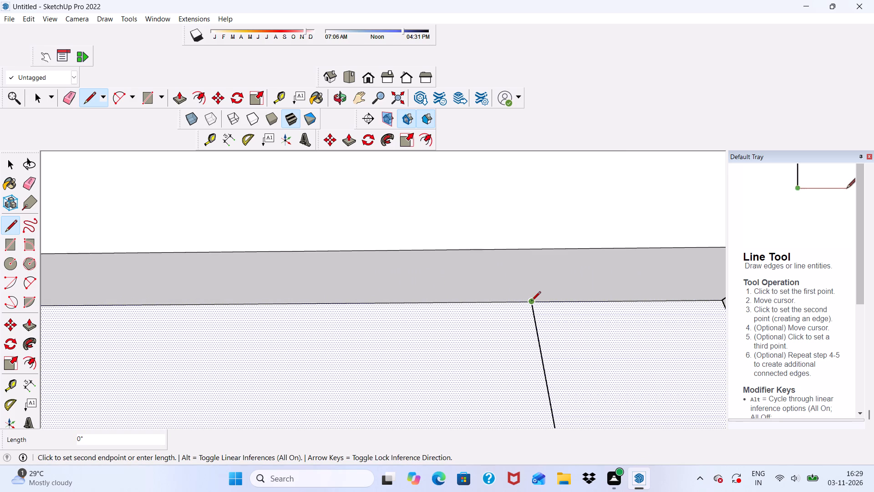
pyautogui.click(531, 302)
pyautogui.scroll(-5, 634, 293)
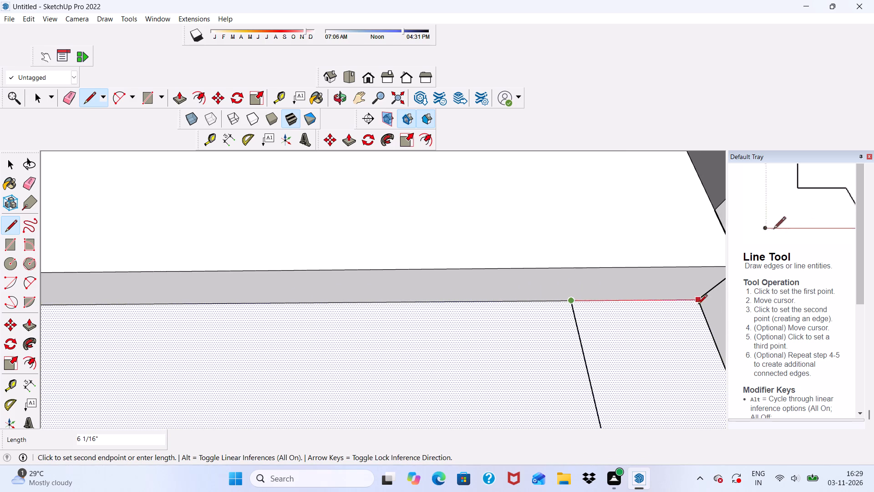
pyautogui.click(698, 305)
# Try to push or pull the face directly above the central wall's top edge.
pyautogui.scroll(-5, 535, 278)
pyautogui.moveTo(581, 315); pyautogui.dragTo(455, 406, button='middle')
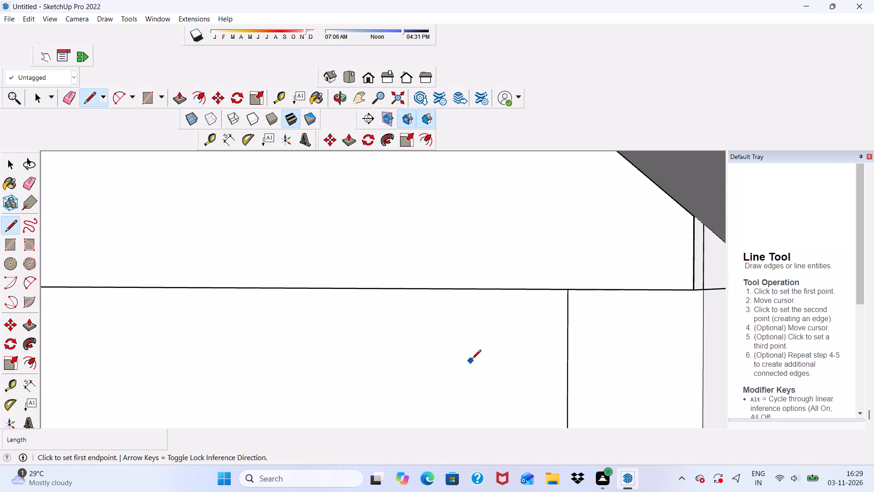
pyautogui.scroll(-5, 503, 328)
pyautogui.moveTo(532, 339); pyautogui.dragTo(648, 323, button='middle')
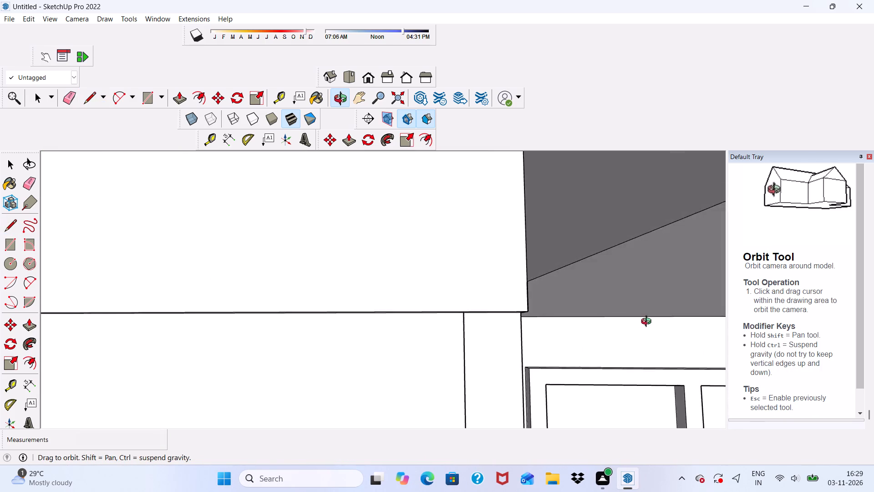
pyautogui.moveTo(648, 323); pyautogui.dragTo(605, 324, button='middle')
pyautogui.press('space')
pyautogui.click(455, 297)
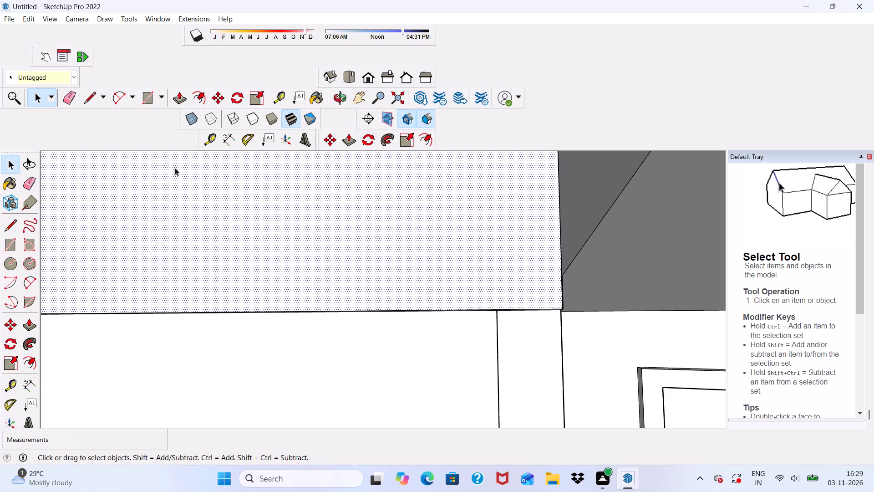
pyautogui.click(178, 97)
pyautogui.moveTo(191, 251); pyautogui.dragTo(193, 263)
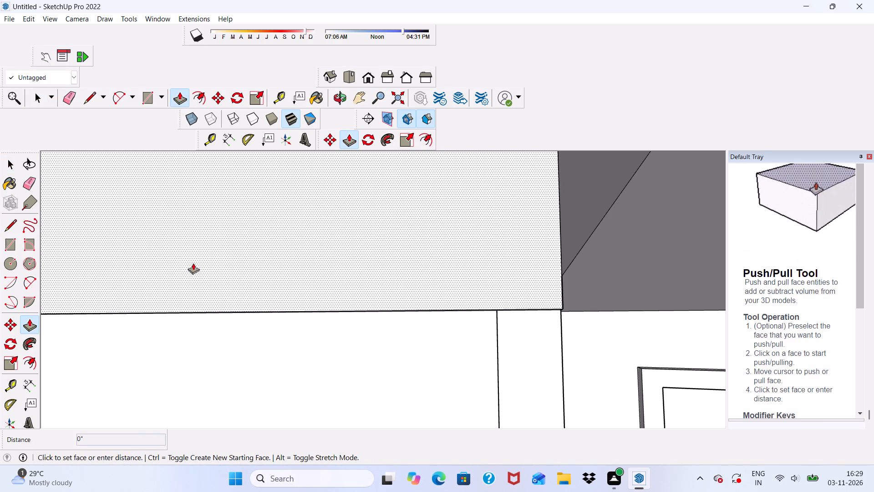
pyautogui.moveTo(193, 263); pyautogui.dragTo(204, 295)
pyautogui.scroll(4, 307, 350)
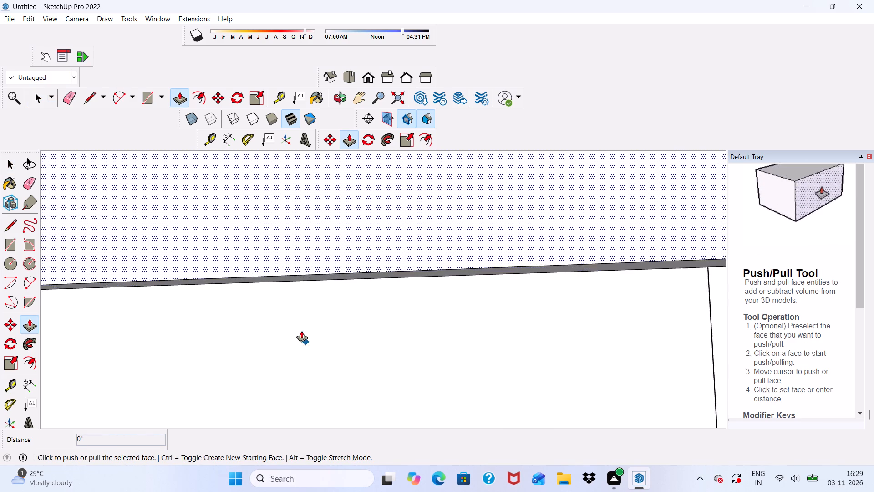
# Pull the central wall's front face outward 3" so it is flush with the face above it.
pyautogui.scroll(3, 301, 331)
pyautogui.scroll(-3, 259, 263)
pyautogui.moveTo(262, 262); pyautogui.dragTo(307, 172, button='middle')
pyautogui.scroll(2, 336, 331)
pyautogui.press('space')
pyautogui.click(329, 339)
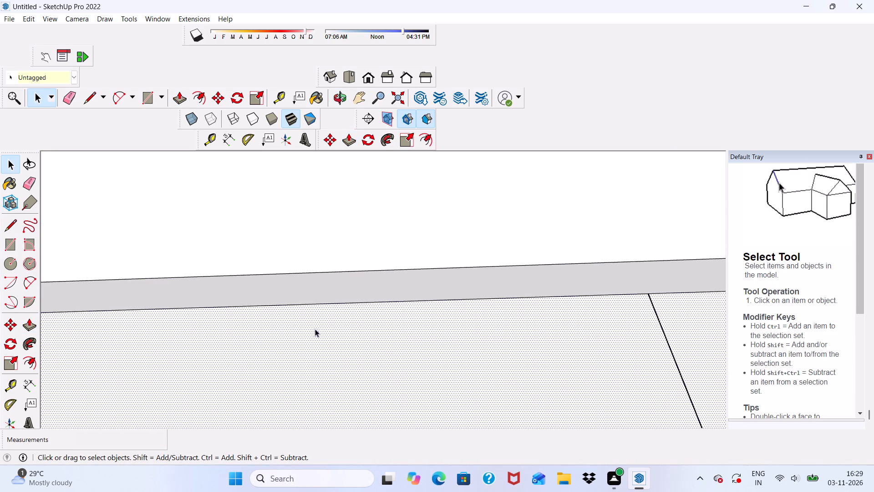
pyautogui.click(178, 99)
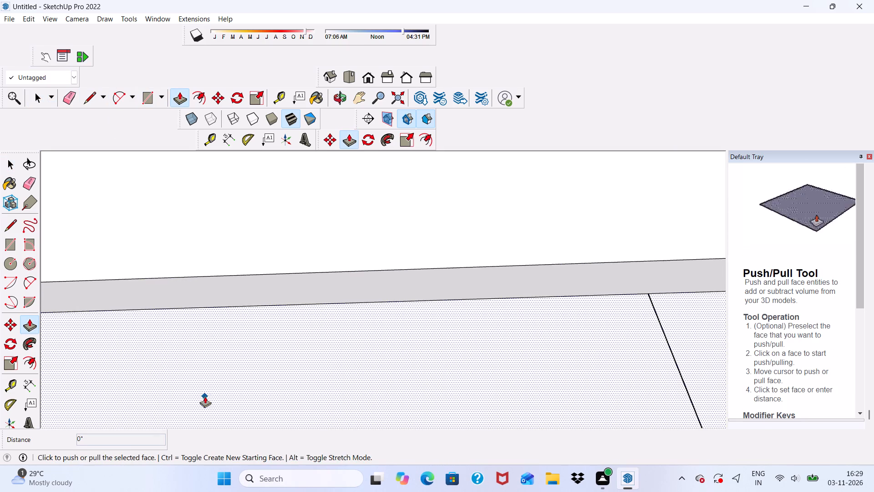
pyautogui.click(203, 383)
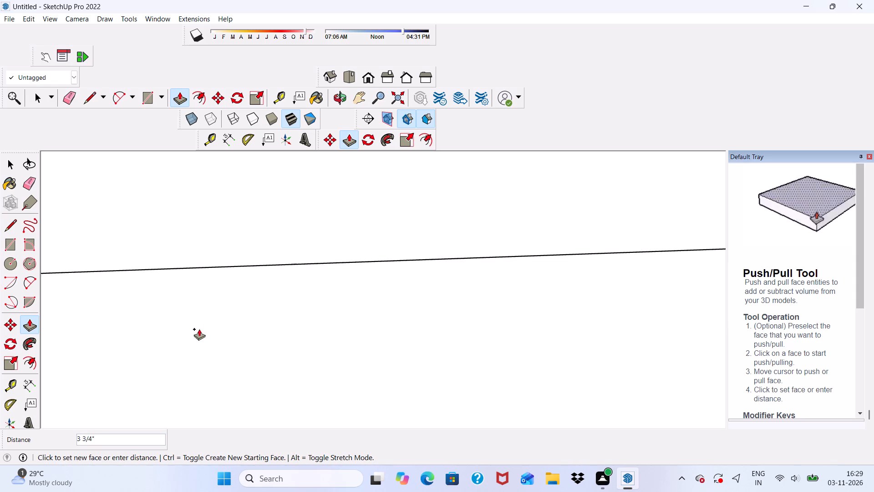
pyautogui.scroll(-3, 191, 289)
pyautogui.moveTo(198, 308); pyautogui.dragTo(237, 467, button='middle')
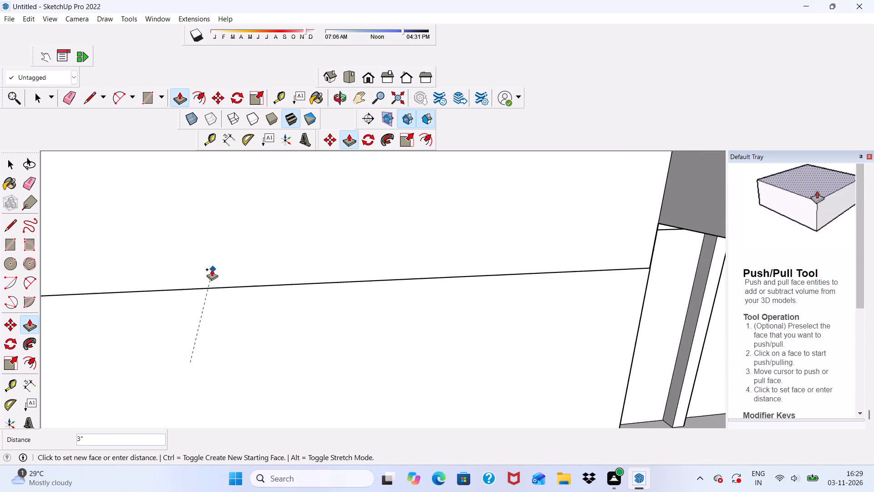
pyautogui.click(212, 269)
# Erase the horizontal seam edge near the top of the central wall, including the short leftover piece at its right edge.
pyautogui.scroll(-20, 200, 240)
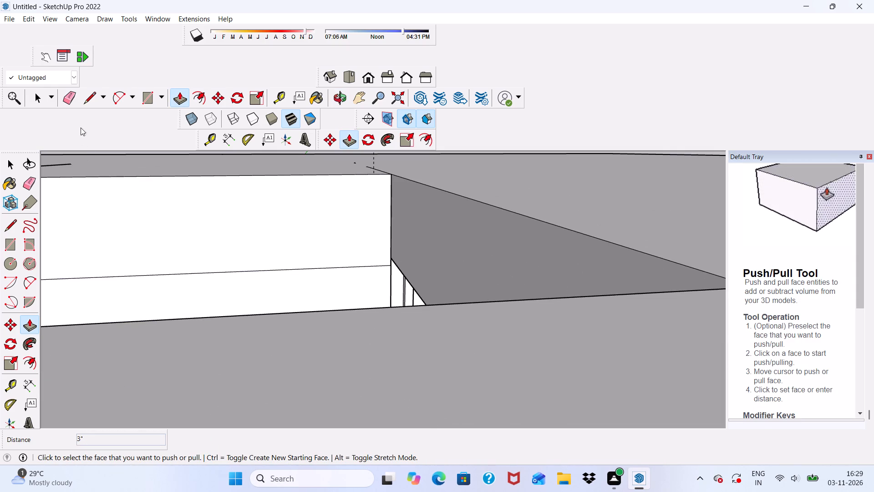
pyautogui.moveTo(71, 92); pyautogui.dragTo(71, 99)
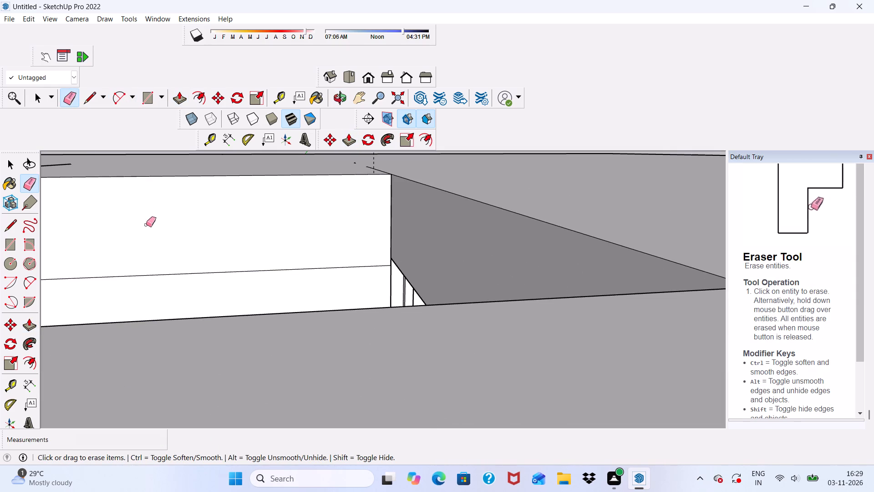
pyautogui.moveTo(152, 243); pyautogui.dragTo(167, 289)
pyautogui.scroll(-10, 159, 204)
pyautogui.moveTo(218, 326); pyautogui.dragTo(271, 283, button='middle')
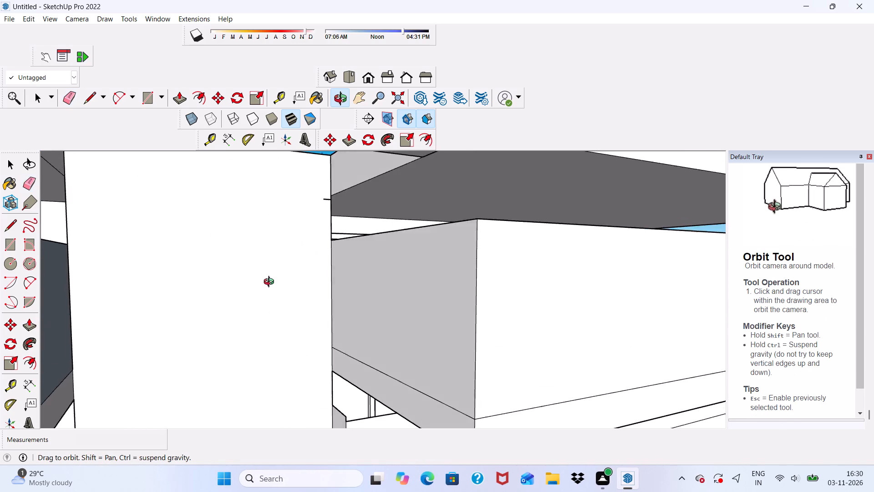
pyautogui.moveTo(271, 283); pyautogui.dragTo(272, 284, button='middle')
pyautogui.scroll(1, 310, 197)
pyautogui.moveTo(328, 196); pyautogui.dragTo(328, 209)
pyautogui.scroll(-7, 319, 186)
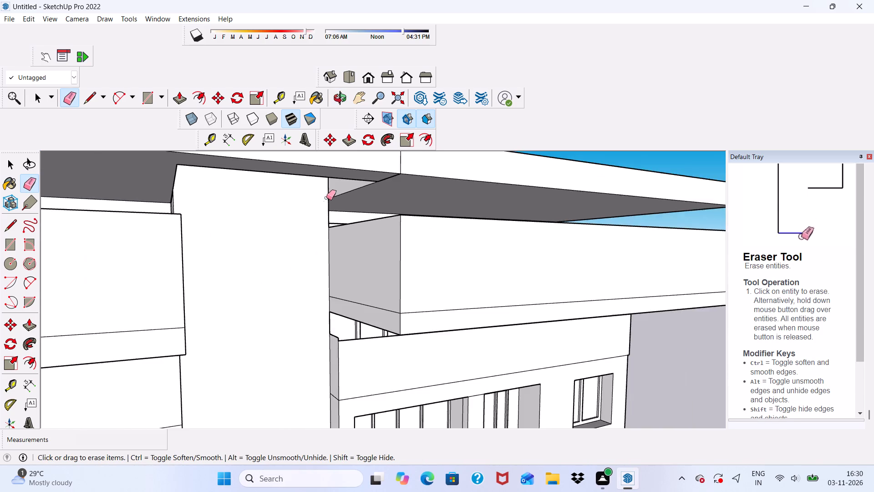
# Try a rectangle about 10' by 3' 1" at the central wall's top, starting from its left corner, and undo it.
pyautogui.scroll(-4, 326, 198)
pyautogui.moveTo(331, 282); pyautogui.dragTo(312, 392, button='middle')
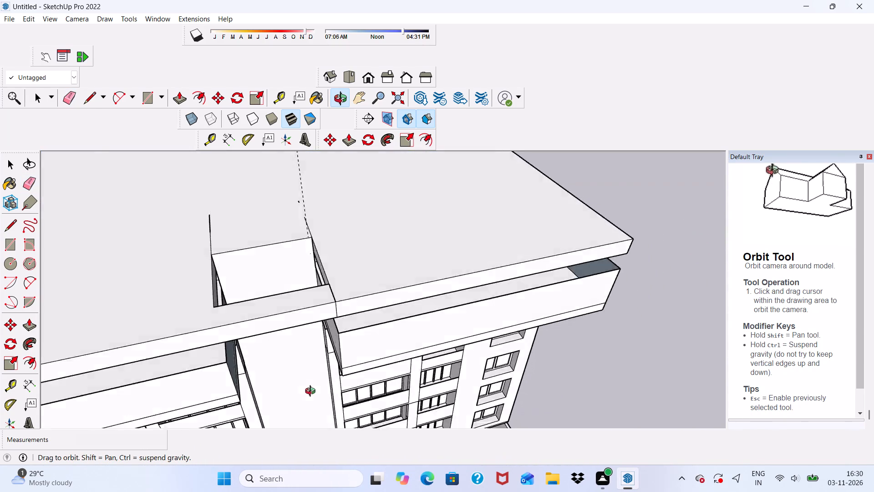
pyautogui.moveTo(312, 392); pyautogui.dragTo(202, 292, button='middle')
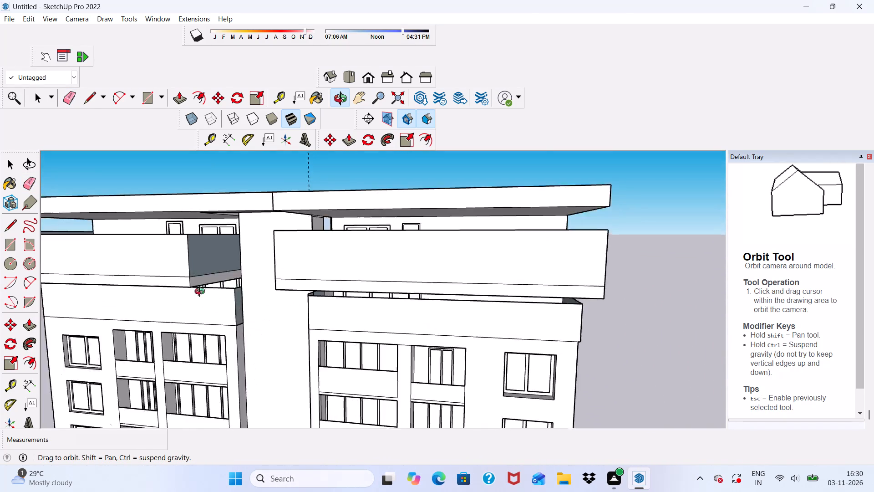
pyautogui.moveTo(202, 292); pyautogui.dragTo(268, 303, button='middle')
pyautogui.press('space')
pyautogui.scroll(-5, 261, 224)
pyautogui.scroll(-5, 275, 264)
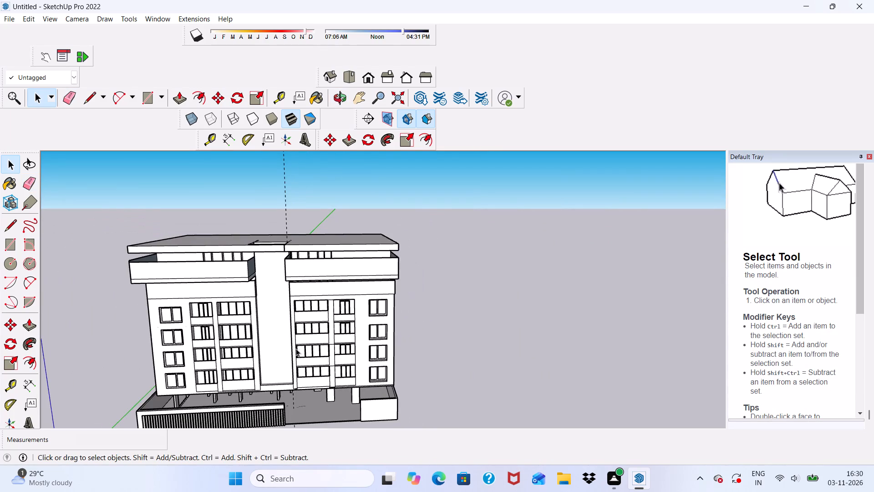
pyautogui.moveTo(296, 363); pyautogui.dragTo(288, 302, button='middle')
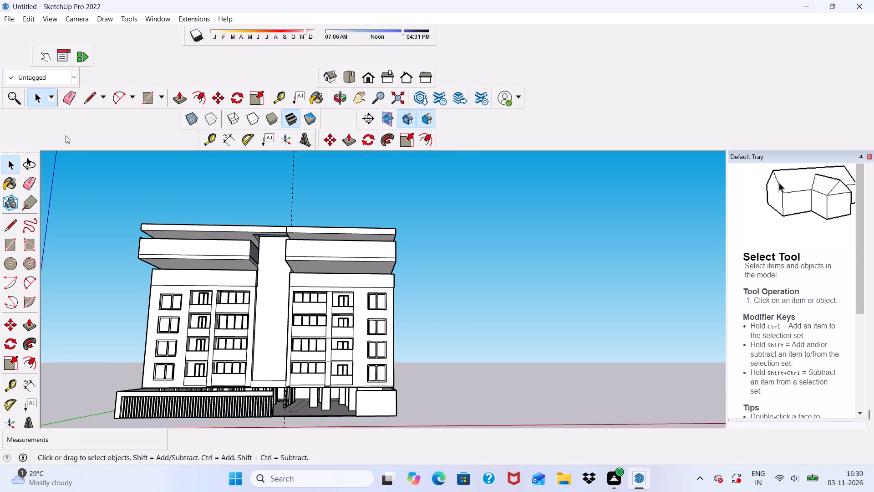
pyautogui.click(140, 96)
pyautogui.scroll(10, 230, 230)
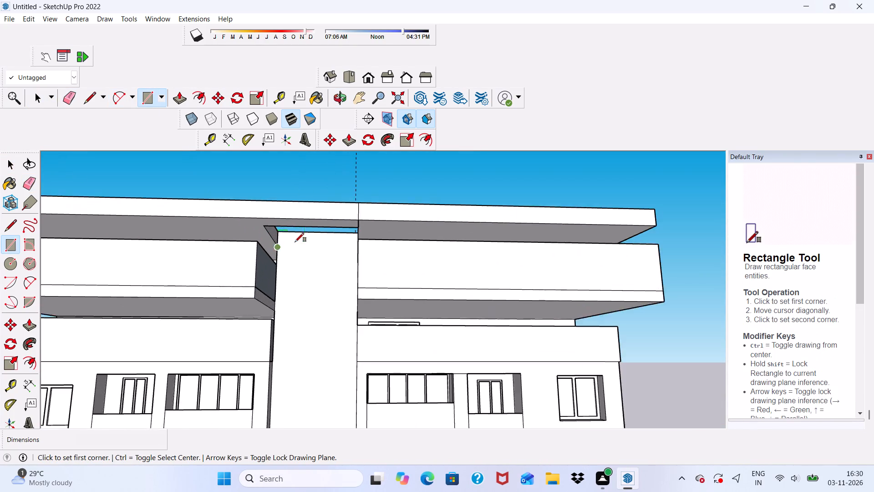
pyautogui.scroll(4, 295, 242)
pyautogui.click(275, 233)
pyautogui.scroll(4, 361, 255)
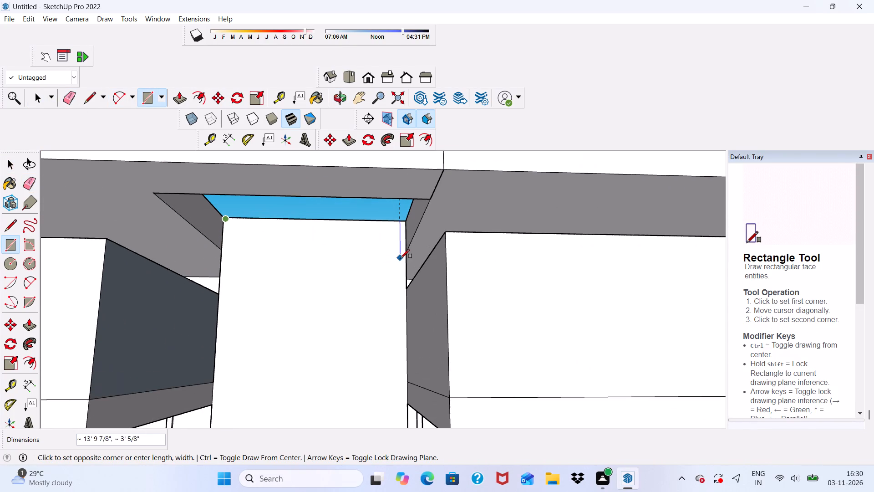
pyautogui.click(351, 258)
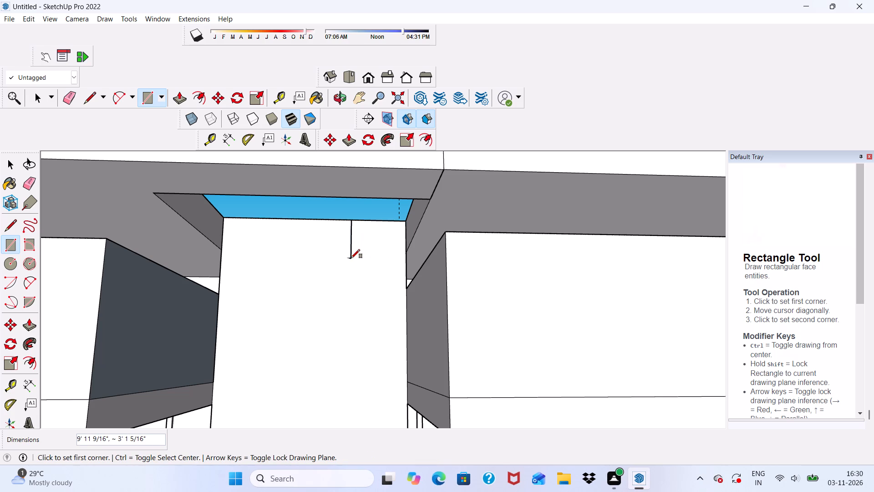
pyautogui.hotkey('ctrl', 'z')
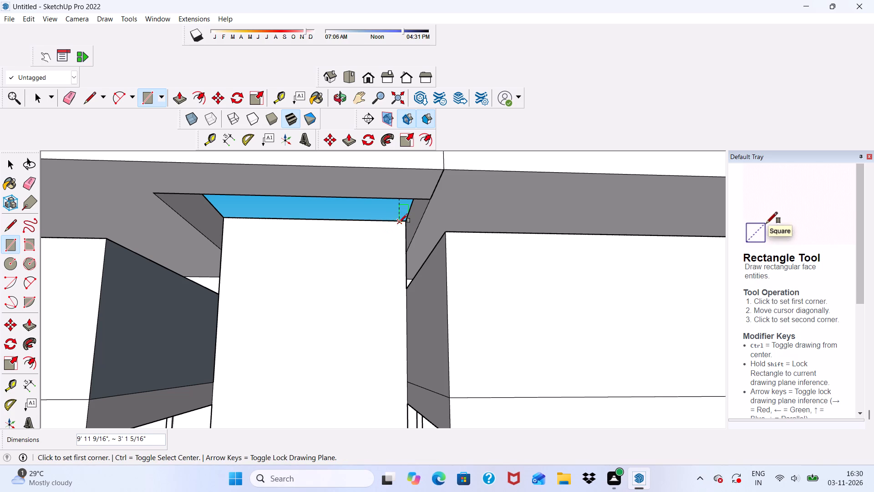
# Draw a rectangle about 14' 3" wide and 3' 4" high across the top of the central wall, starting from its right corner.
pyautogui.click(400, 222)
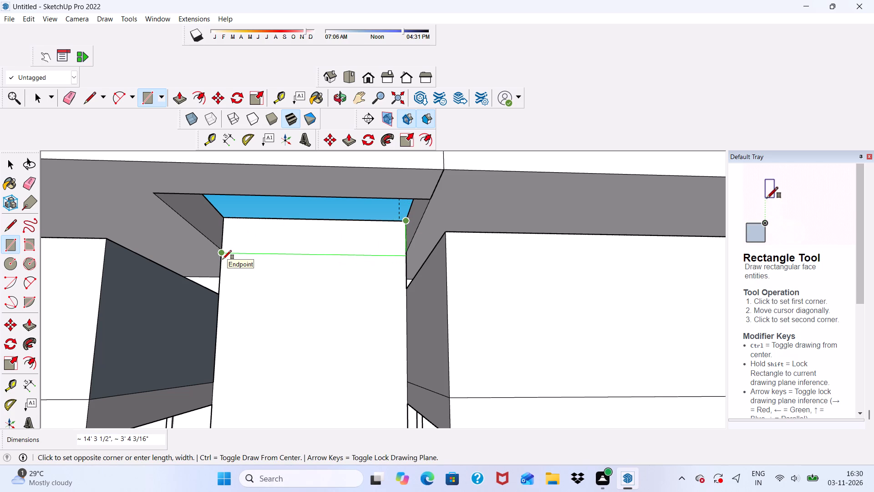
pyautogui.click(223, 259)
# Pull the rectangle at the top of the central wall outward about 1' 11".
pyautogui.press('space')
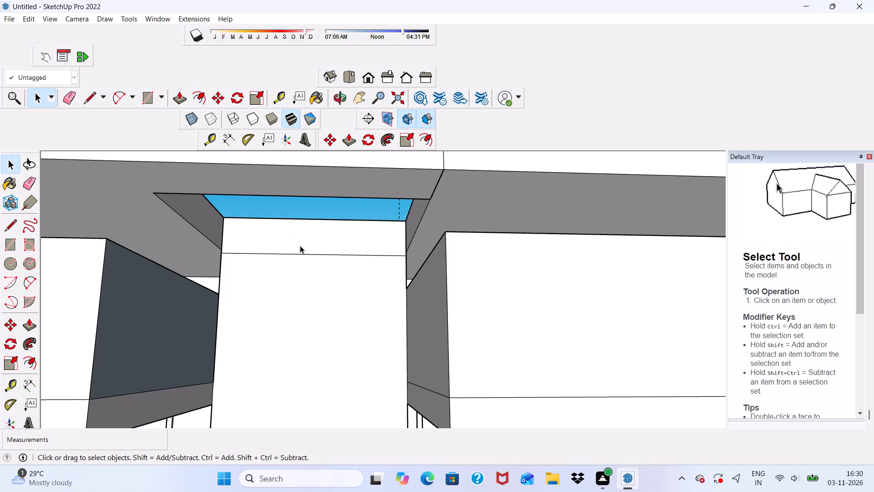
pyautogui.click(300, 246)
pyautogui.click(178, 102)
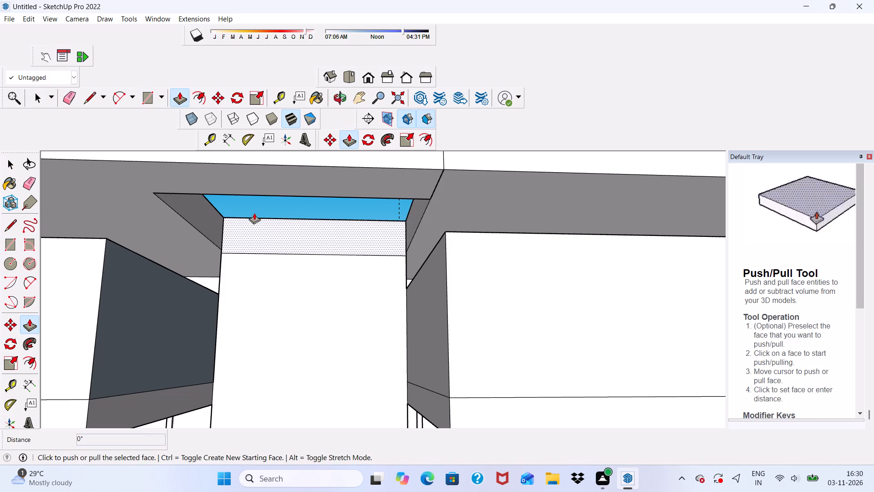
pyautogui.click(264, 231)
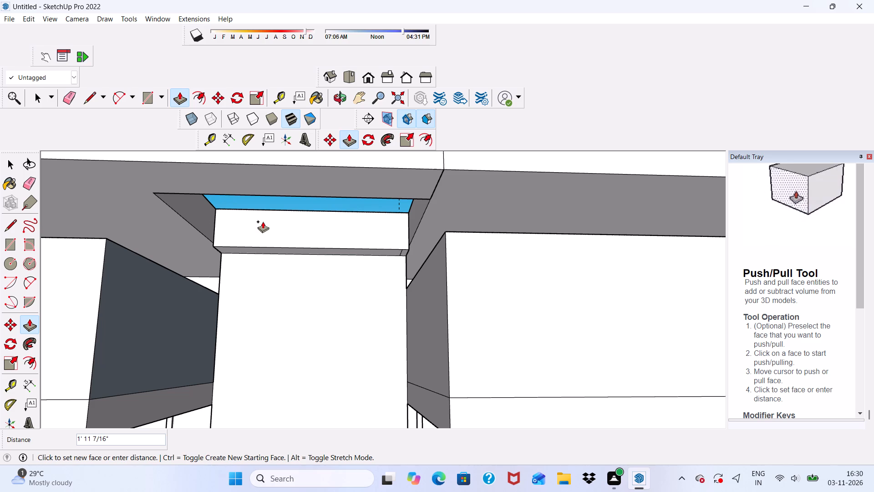
pyautogui.click(263, 221)
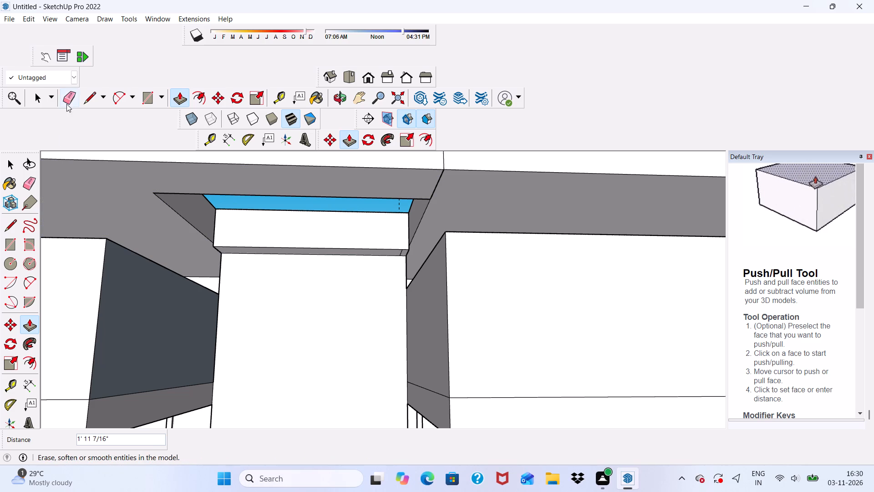
# Erase the stray edge on the underside of the projecting top band and the vertical guide above it.
pyautogui.click(66, 104)
pyautogui.scroll(-1, 231, 196)
pyautogui.scroll(4, 298, 240)
pyautogui.scroll(4, 409, 249)
pyautogui.click(413, 249)
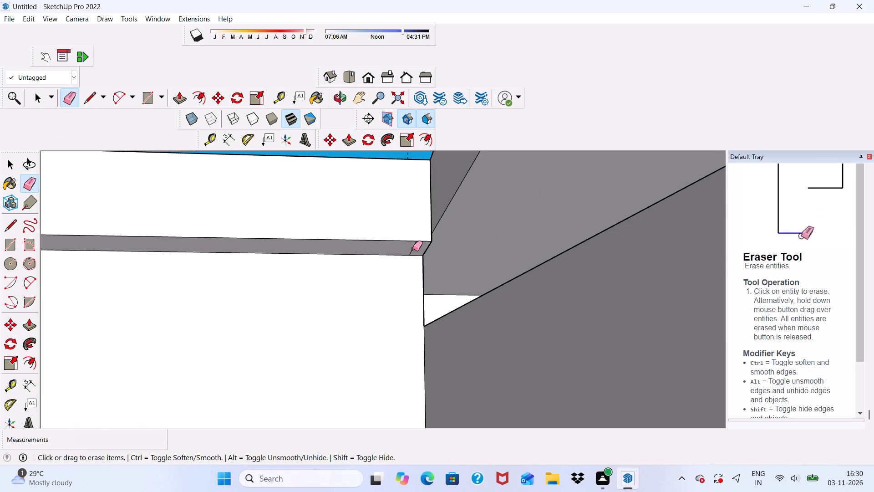
pyautogui.scroll(-5, 417, 249)
pyautogui.moveTo(403, 183); pyautogui.dragTo(408, 182)
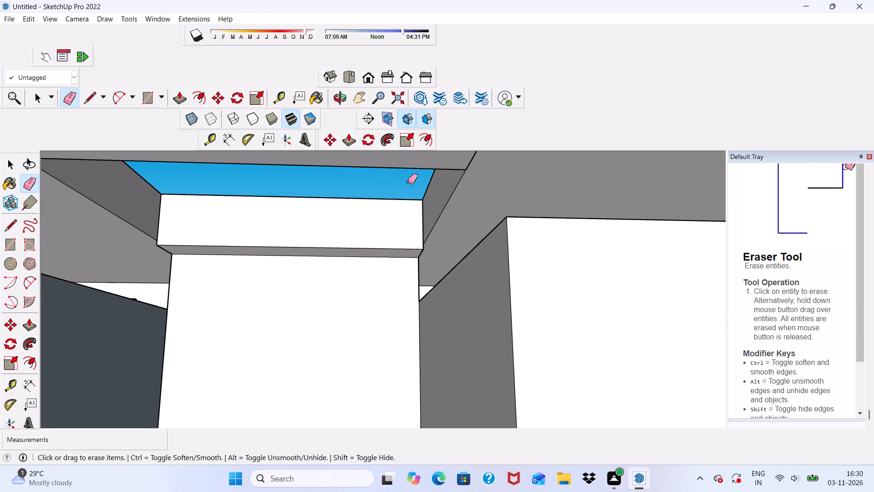
# Draw a tall narrow rectangle about 59' 9" by 8" along the central wall's right edge, from below the top band to the wall's base.
pyautogui.press('space')
pyautogui.click(147, 100)
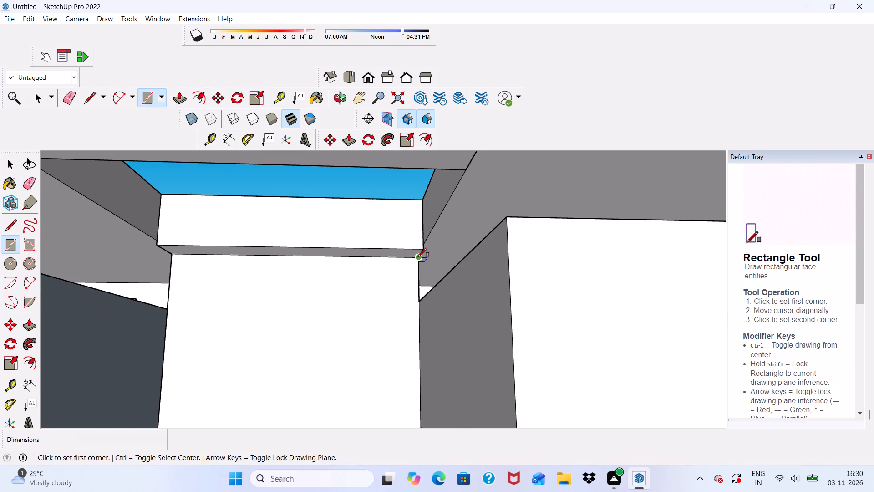
pyautogui.click(418, 258)
pyautogui.scroll(-16, 328, 182)
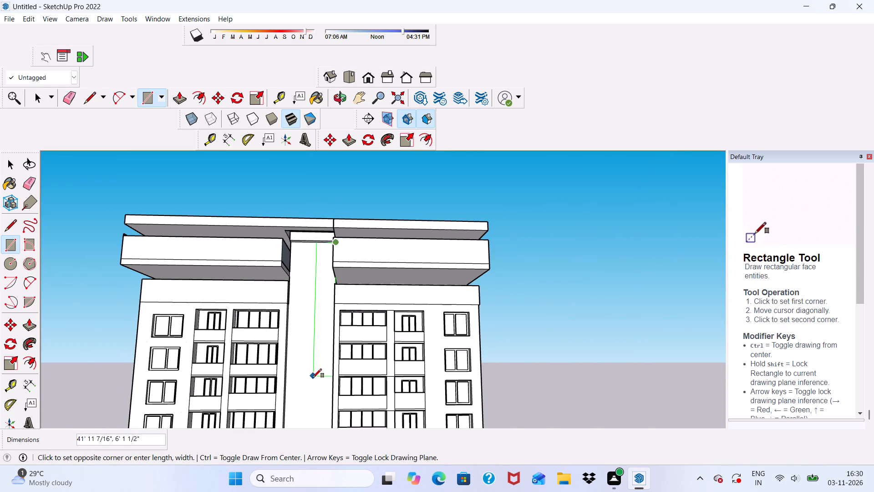
pyautogui.scroll(-5, 334, 234)
pyautogui.scroll(11, 321, 357)
pyautogui.scroll(-1, 325, 349)
pyautogui.moveTo(325, 349); pyautogui.dragTo(327, 359, button='middle')
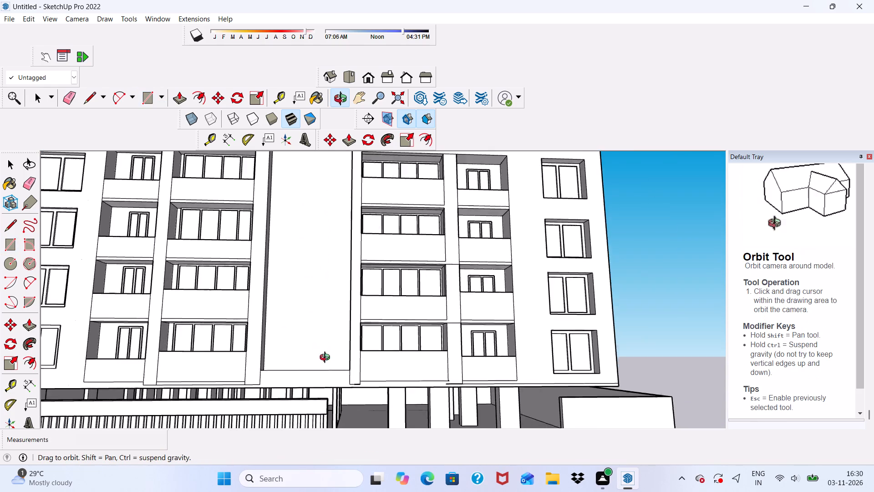
pyautogui.moveTo(327, 359); pyautogui.dragTo(340, 430, button='middle')
pyautogui.scroll(15, 341, 369)
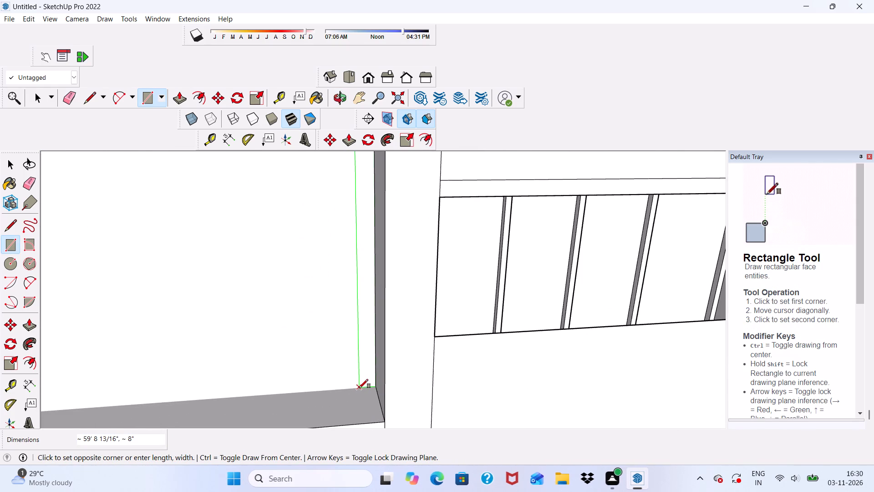
pyautogui.click(362, 388)
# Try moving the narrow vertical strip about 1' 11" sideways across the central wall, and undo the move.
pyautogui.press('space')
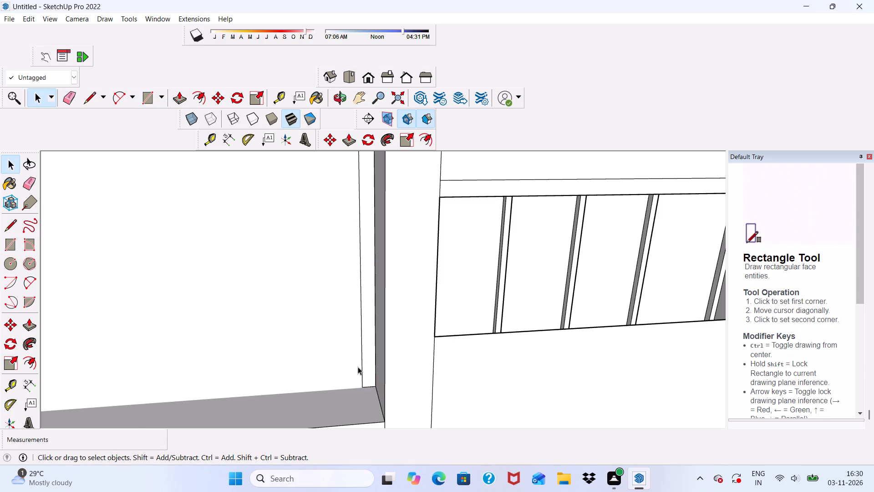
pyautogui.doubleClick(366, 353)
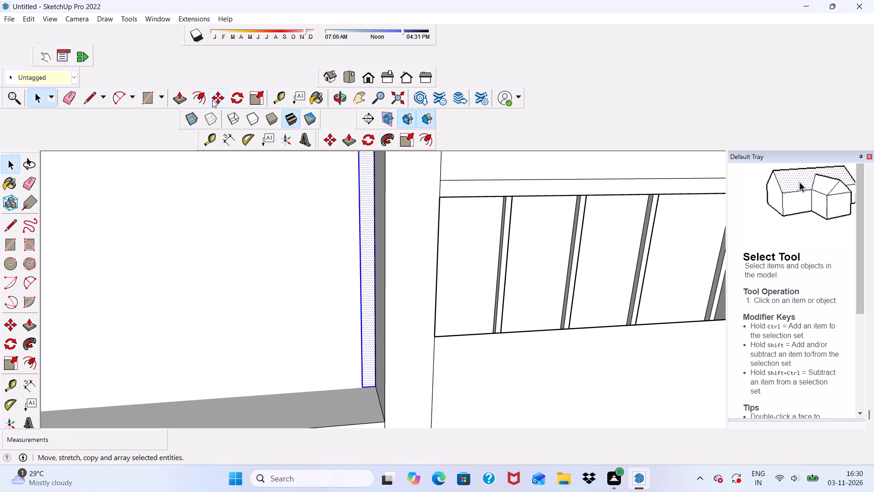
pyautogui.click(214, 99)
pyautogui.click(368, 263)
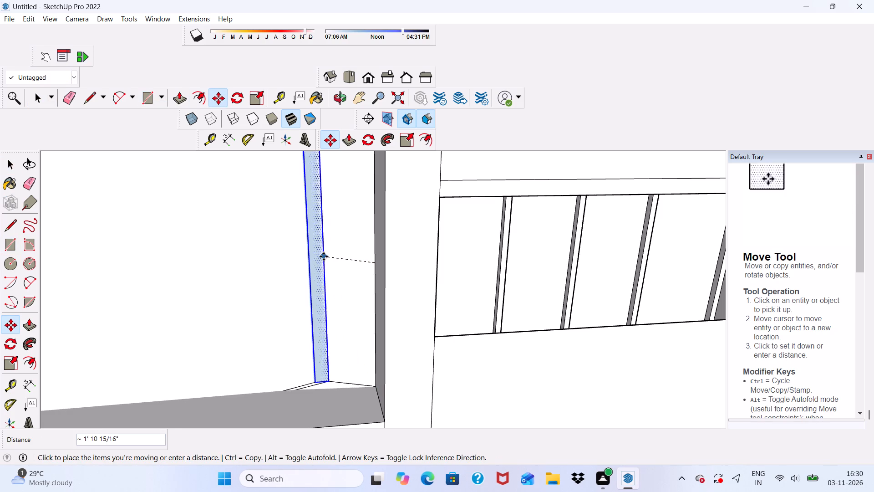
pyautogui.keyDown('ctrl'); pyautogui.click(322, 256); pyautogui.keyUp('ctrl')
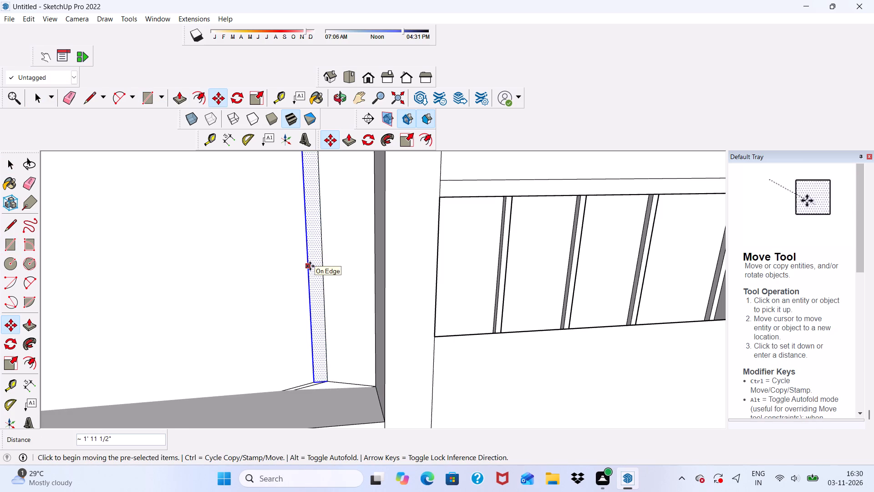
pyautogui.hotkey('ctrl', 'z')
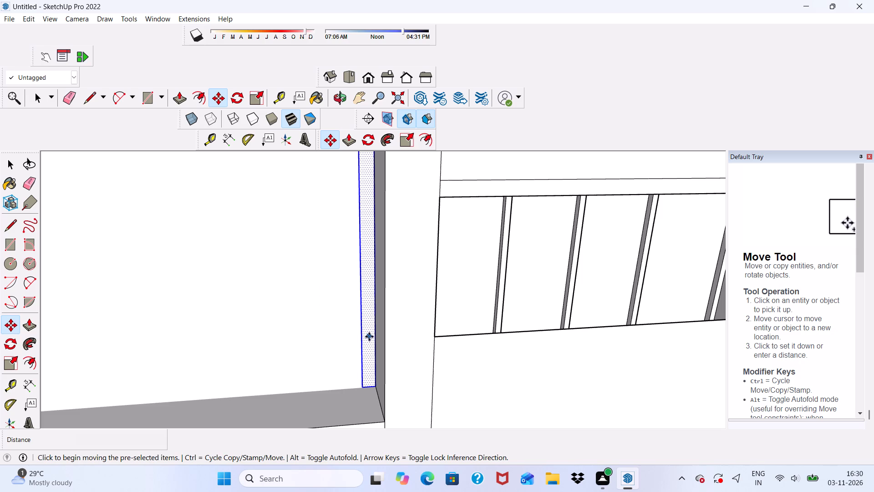
# Copy the vertical strip about 10 3/16" sideways across the central wall and multiply the copy by 25.
pyautogui.click(368, 341)
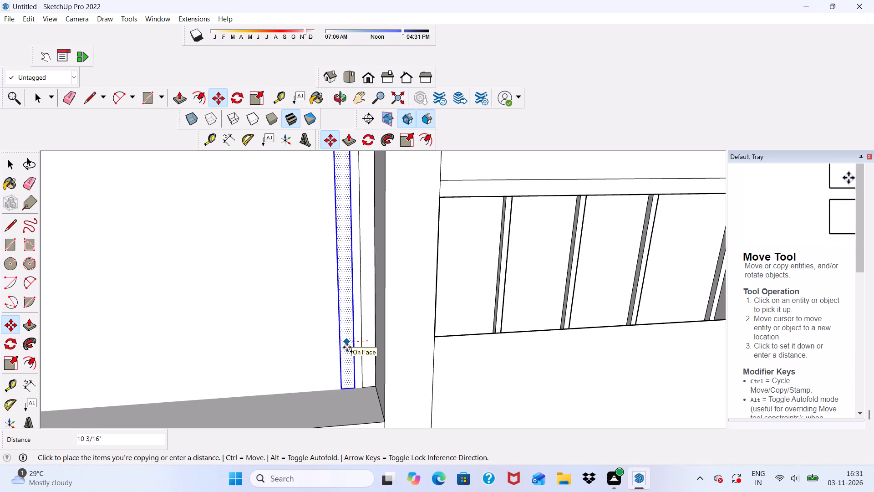
pyautogui.click(347, 347)
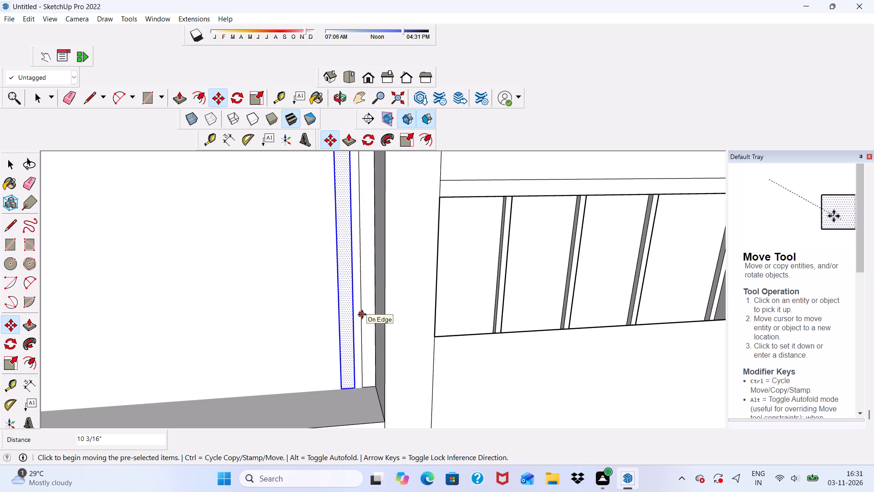
pyautogui.hotkey('shift', '*')
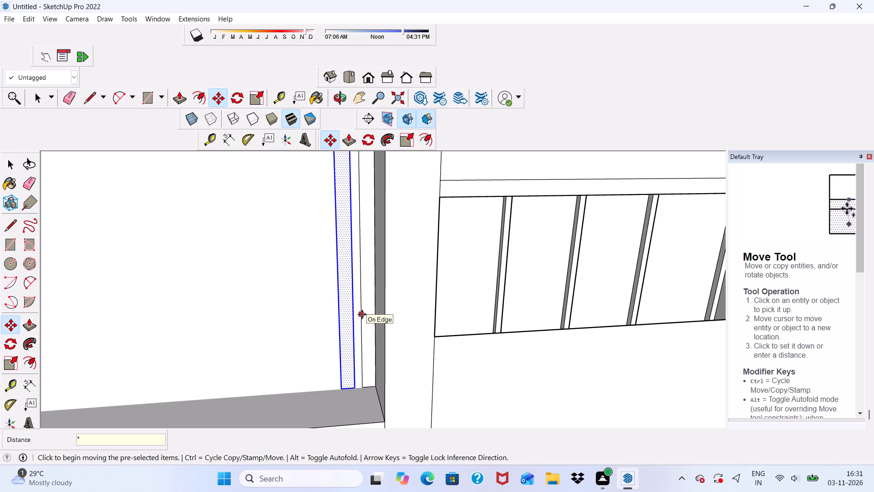
pyautogui.write('25')
pyautogui.press('Return')
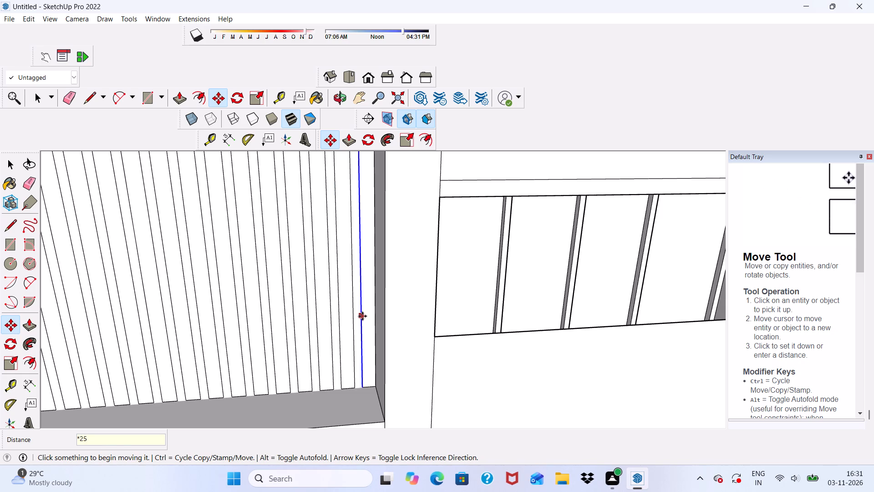
# Erase the surplus strip copies that overrun the central wall and cross the glazing panels of the left block's adjacent balcony.
pyautogui.scroll(-5, 395, 300)
pyautogui.scroll(-5, 427, 269)
pyautogui.moveTo(283, 330); pyautogui.dragTo(401, 323, button='middle')
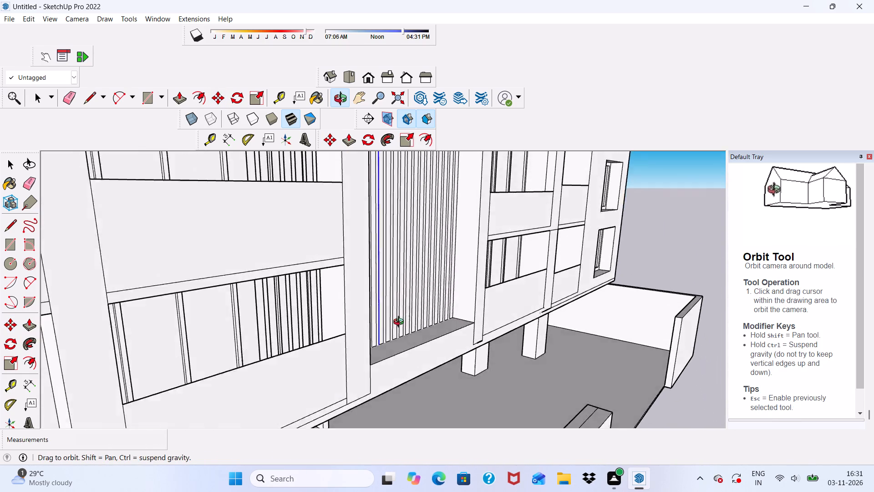
pyautogui.moveTo(401, 323); pyautogui.dragTo(371, 326, button='middle')
pyautogui.scroll(2, 206, 278)
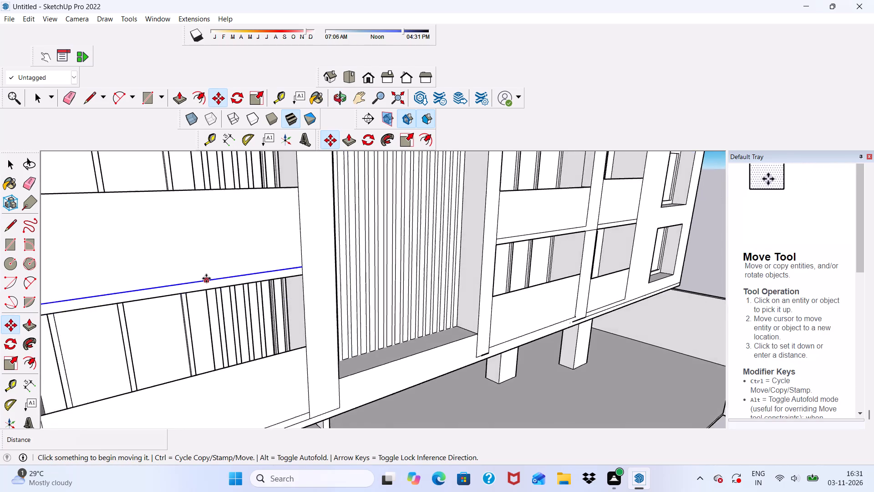
pyautogui.scroll(4, 206, 278)
pyautogui.scroll(5, 203, 353)
pyautogui.scroll(-1, 201, 350)
pyautogui.moveTo(201, 350); pyautogui.dragTo(245, 282, button='middle')
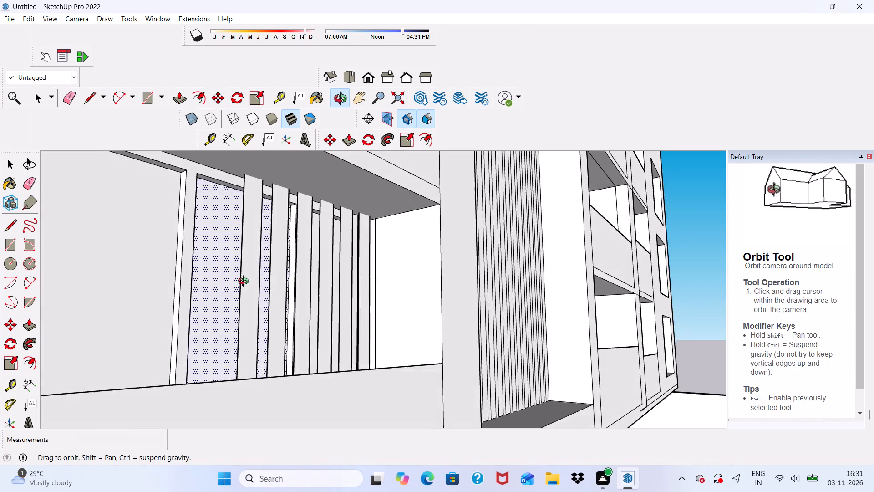
pyautogui.moveTo(245, 282); pyautogui.dragTo(263, 292, button='middle')
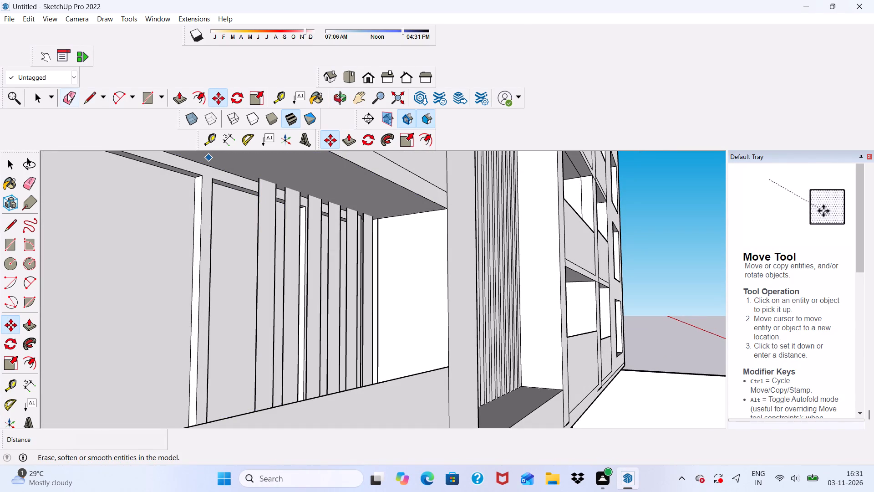
pyautogui.click(67, 94)
pyautogui.moveTo(254, 226); pyautogui.dragTo(270, 232)
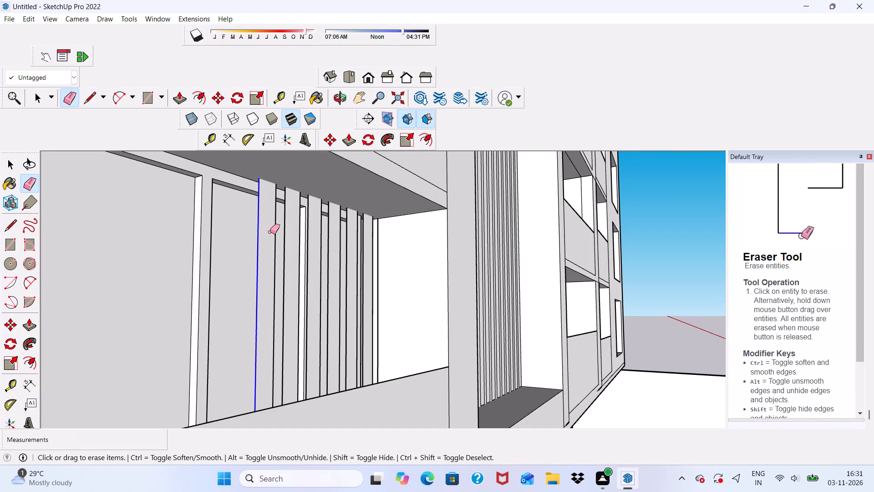
pyautogui.moveTo(270, 232); pyautogui.dragTo(274, 235)
pyautogui.rightClick(274, 235)
pyautogui.click(274, 235)
pyautogui.press('space')
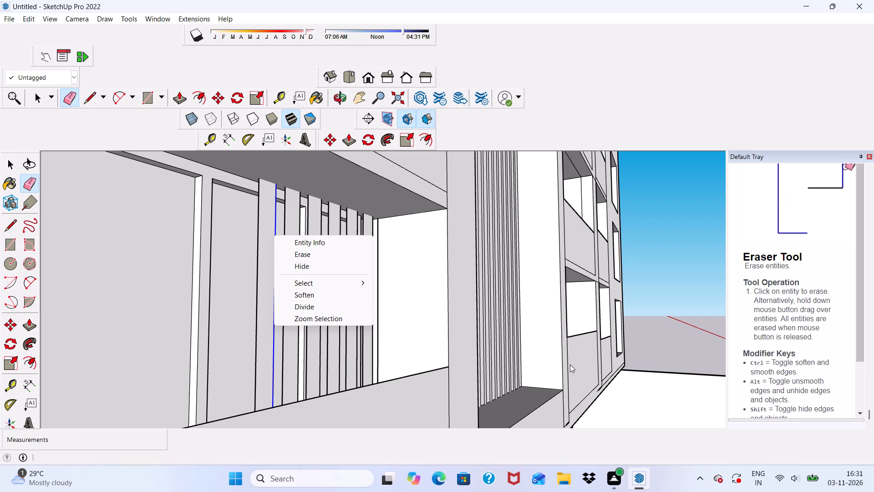
pyautogui.click(657, 345)
pyautogui.scroll(2, 232, 249)
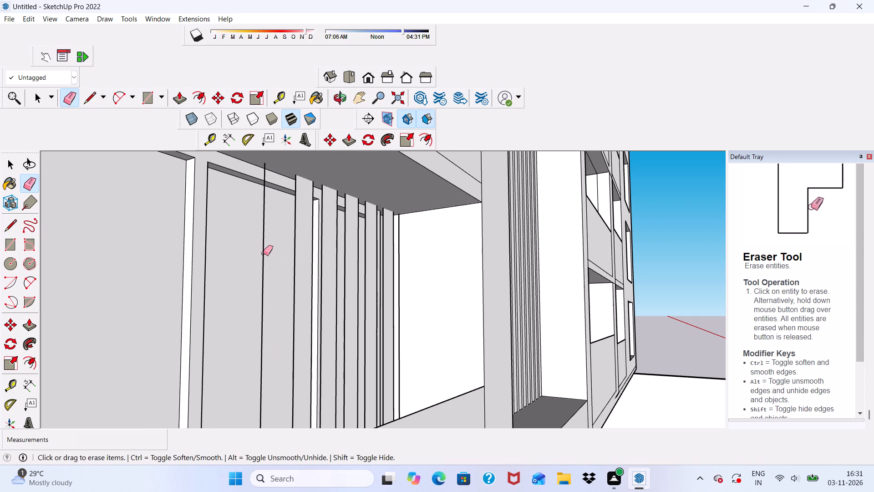
pyautogui.click(263, 253)
pyautogui.moveTo(291, 267); pyautogui.dragTo(313, 268)
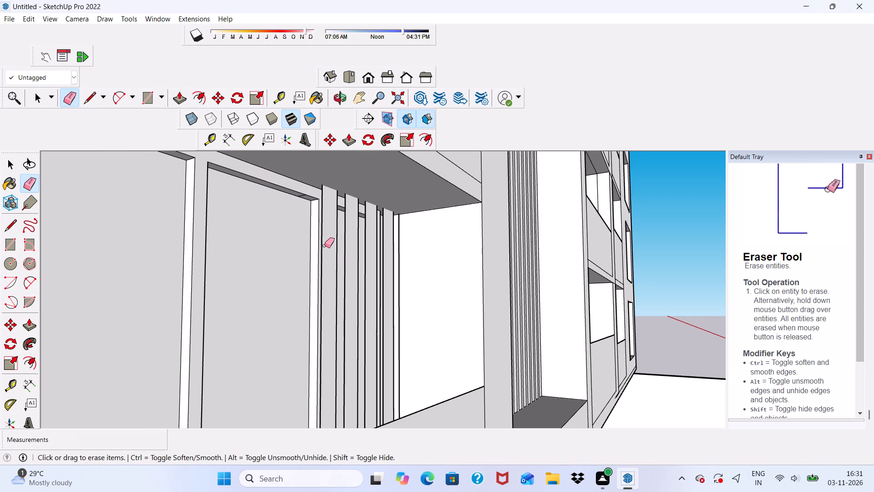
pyautogui.moveTo(325, 246); pyautogui.dragTo(325, 250)
pyautogui.click(325, 250)
pyautogui.moveTo(337, 249); pyautogui.dragTo(339, 250)
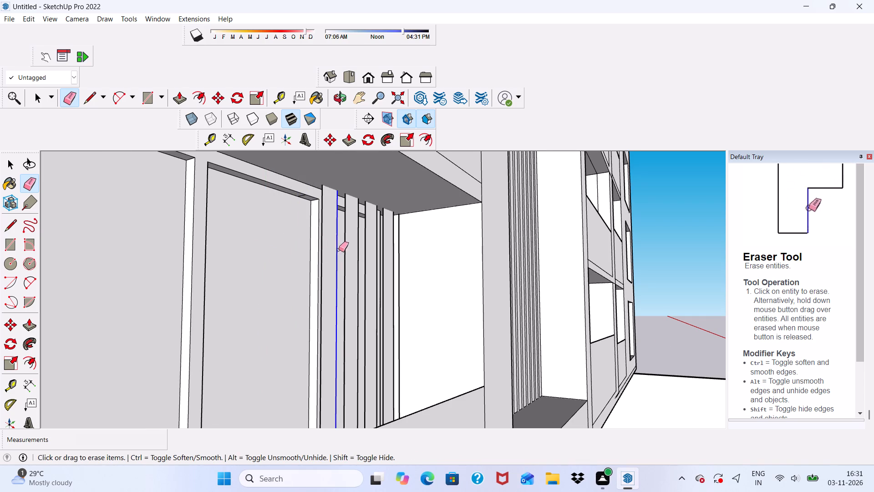
pyautogui.moveTo(339, 250); pyautogui.dragTo(343, 251)
pyautogui.moveTo(346, 258); pyautogui.dragTo(357, 258)
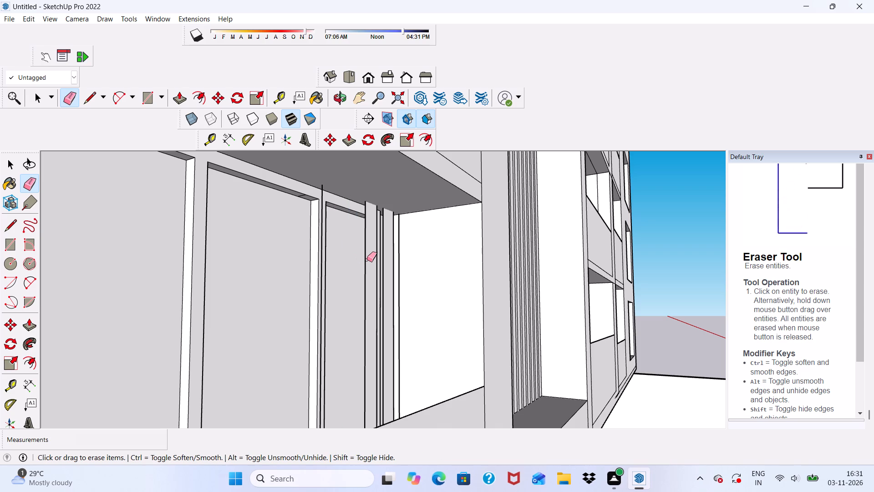
pyautogui.moveTo(367, 260); pyautogui.dragTo(374, 259)
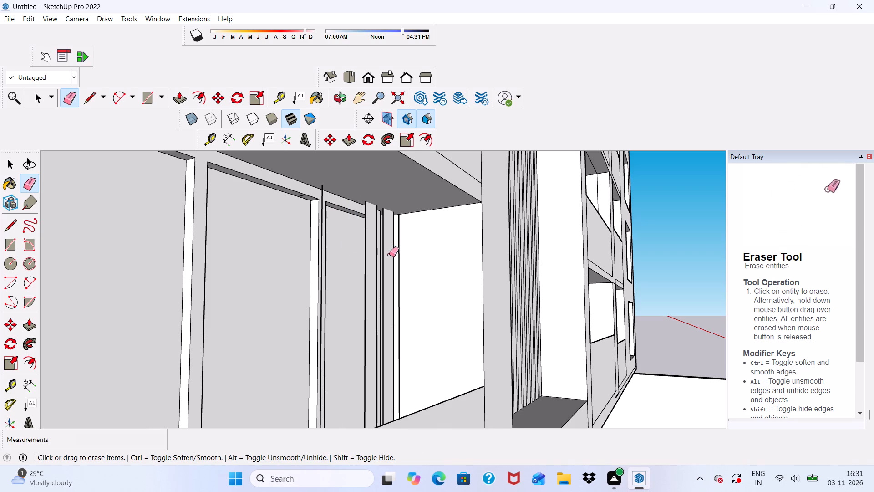
# Erase the remaining surplus strip edges by the last glazing panel and inner corner of the left block's balcony.
pyautogui.scroll(-1, 389, 255)
pyautogui.moveTo(386, 257); pyautogui.dragTo(329, 287, button='middle')
pyautogui.scroll(2, 323, 253)
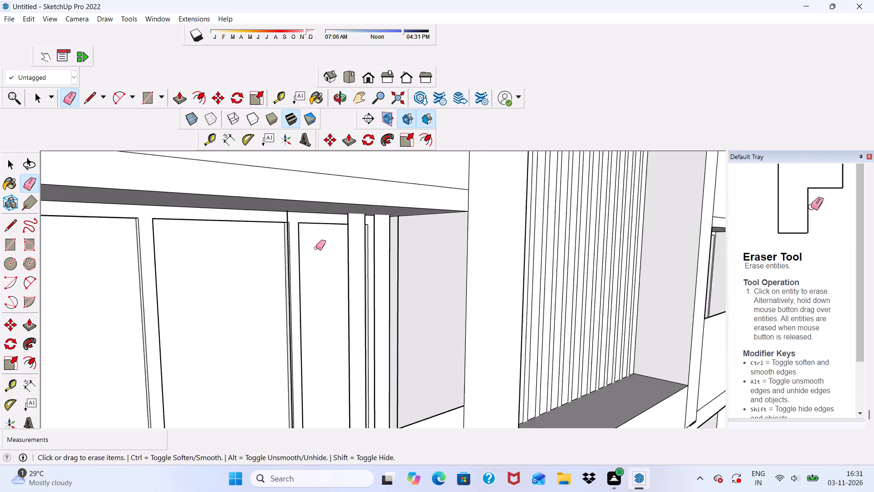
pyautogui.scroll(2, 316, 248)
pyautogui.scroll(7, 271, 216)
pyautogui.moveTo(276, 200); pyautogui.dragTo(280, 199)
pyautogui.moveTo(432, 206); pyautogui.dragTo(469, 210)
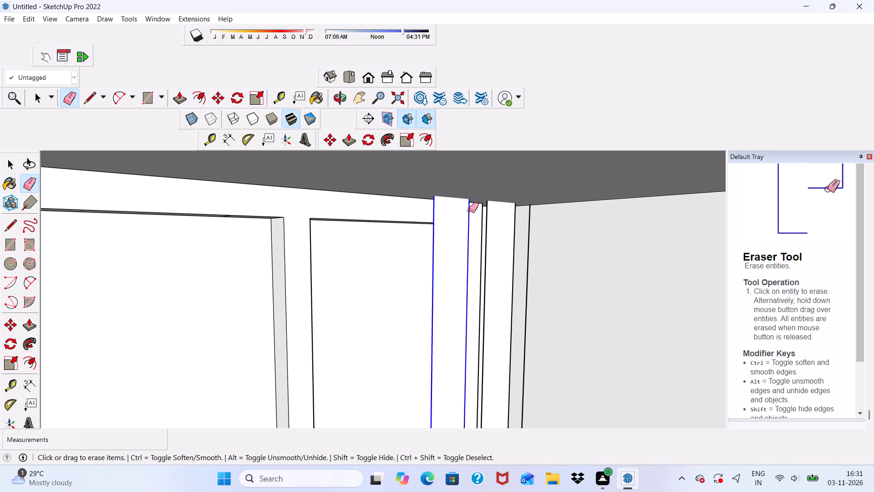
pyautogui.moveTo(469, 210); pyautogui.dragTo(470, 211)
pyautogui.moveTo(487, 213); pyautogui.dragTo(513, 217)
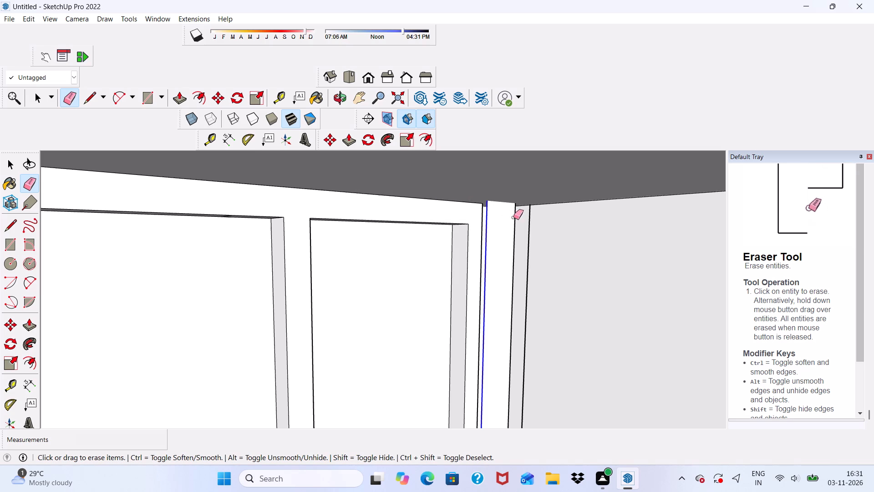
pyautogui.moveTo(513, 217); pyautogui.dragTo(536, 231)
# Push/Pull the vertical strip nearest the right block on the central wall outward by 3".
pyautogui.scroll(-7, 479, 215)
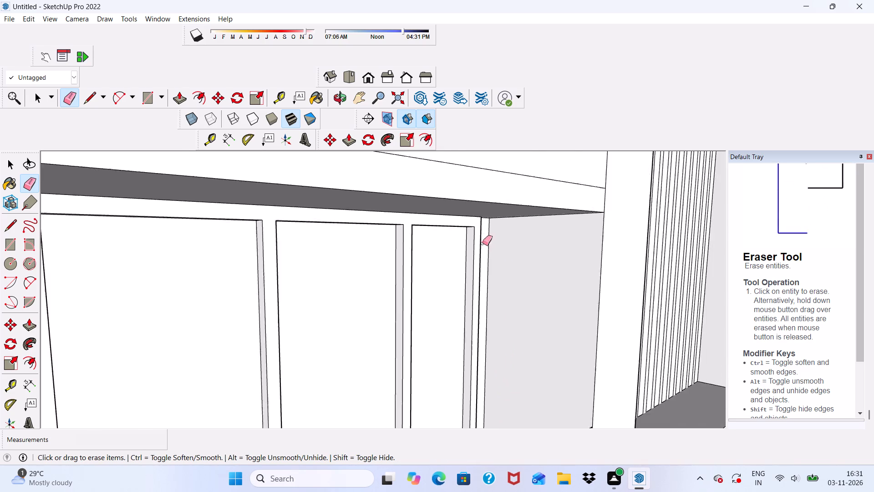
pyautogui.scroll(-5, 483, 243)
pyautogui.moveTo(504, 261); pyautogui.dragTo(408, 324, button='middle')
pyautogui.scroll(1, 407, 310)
pyautogui.scroll(-14, 420, 283)
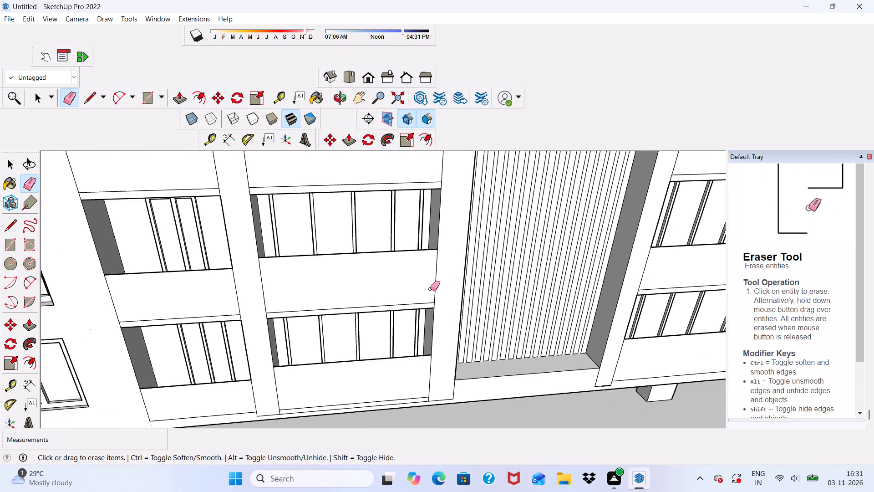
pyautogui.scroll(-2, 430, 289)
pyautogui.moveTo(432, 319); pyautogui.dragTo(371, 316, button='middle')
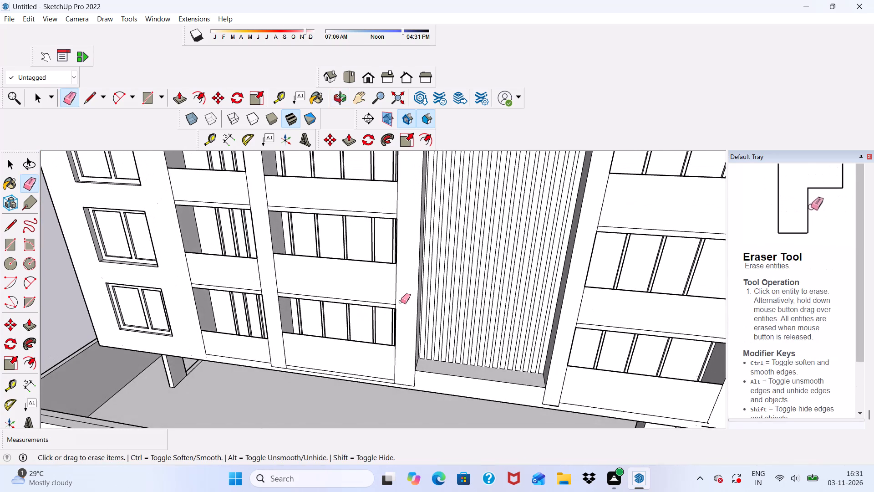
pyautogui.scroll(-5, 401, 301)
pyautogui.click(177, 101)
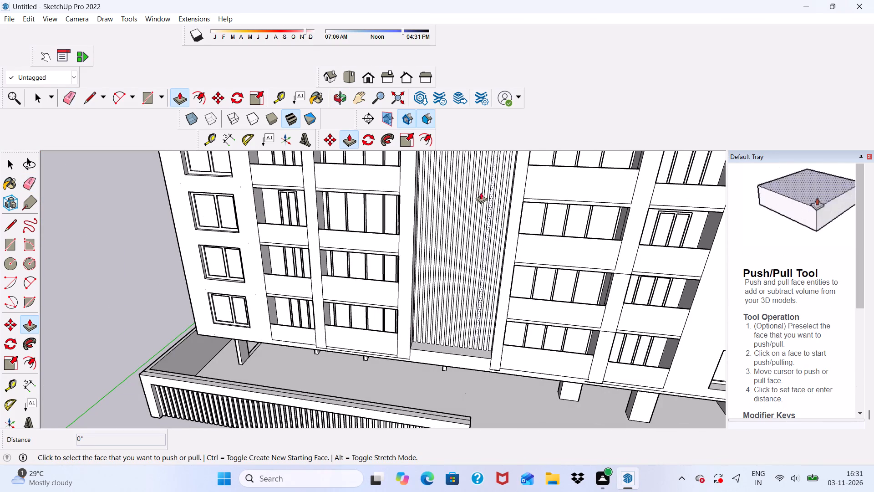
pyautogui.scroll(4, 482, 193)
pyautogui.scroll(-11, 391, 246)
pyautogui.scroll(6, 412, 187)
pyautogui.scroll(-1, 411, 219)
pyautogui.moveTo(411, 221); pyautogui.dragTo(415, 161, button='middle')
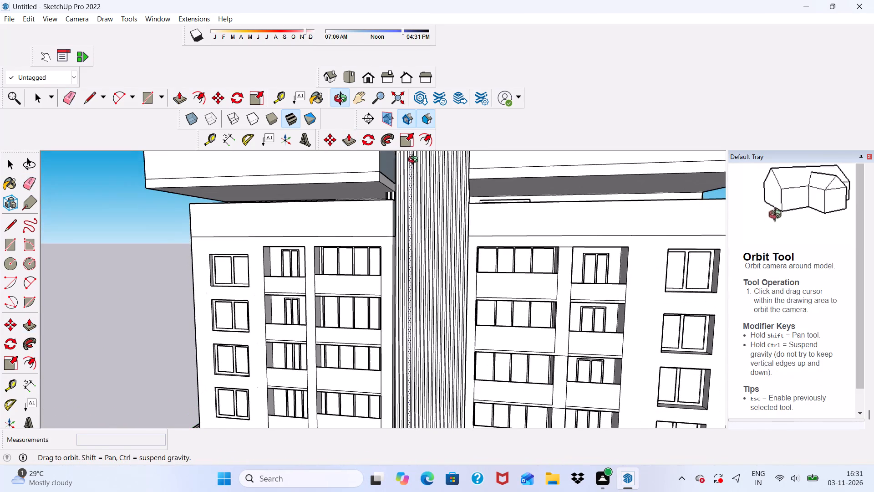
pyautogui.moveTo(415, 161); pyautogui.dragTo(414, 161, button='middle')
pyautogui.scroll(6, 419, 275)
pyautogui.scroll(11, 380, 275)
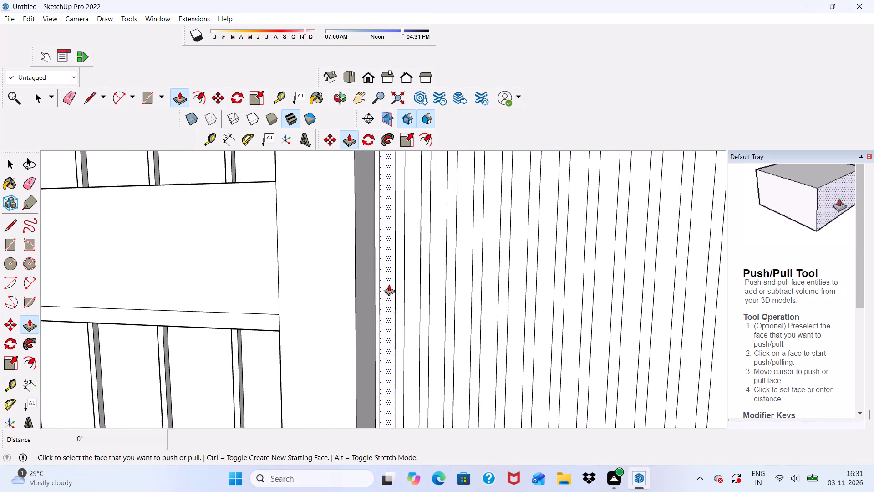
pyautogui.scroll(6, 389, 284)
pyautogui.scroll(-11, 351, 265)
pyautogui.scroll(-2, 668, 264)
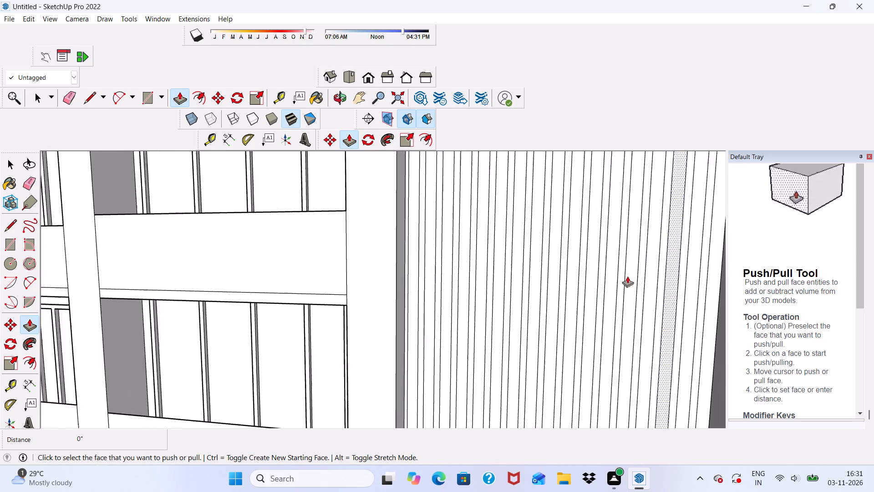
pyautogui.scroll(-5, 627, 276)
pyautogui.scroll(10, 652, 269)
pyautogui.click(627, 280)
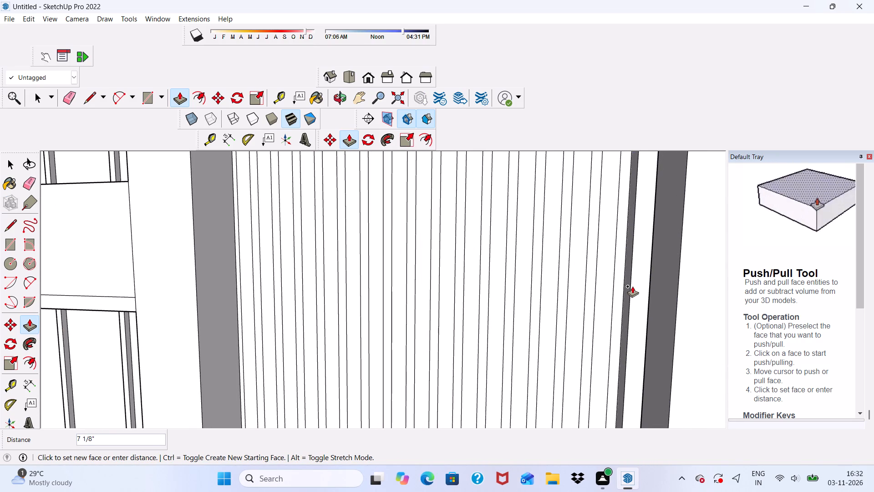
pyautogui.write('3"')
pyautogui.press('Return')
# Push/Pull the next four vertical strips outward by 3", working from the first raised strip toward the left block.
pyautogui.scroll(2, 630, 282)
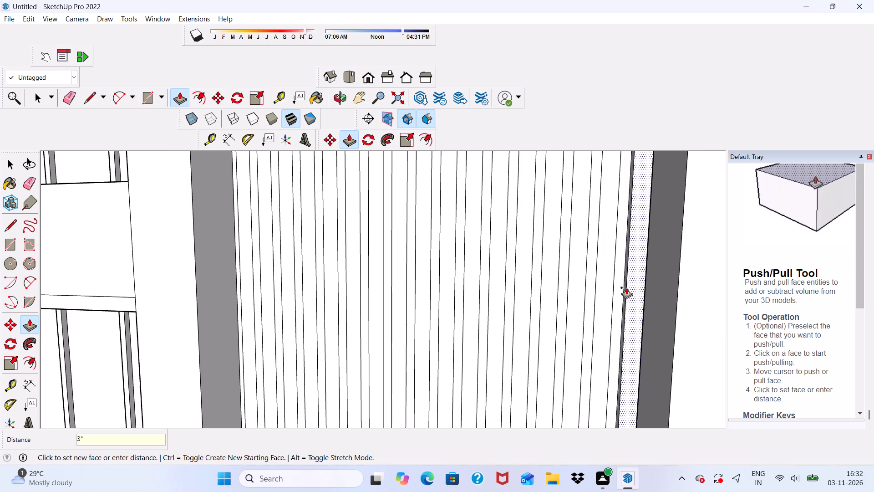
pyautogui.scroll(3, 626, 287)
pyautogui.click(595, 300)
pyautogui.moveTo(647, 303); pyautogui.dragTo(585, 328, button='middle')
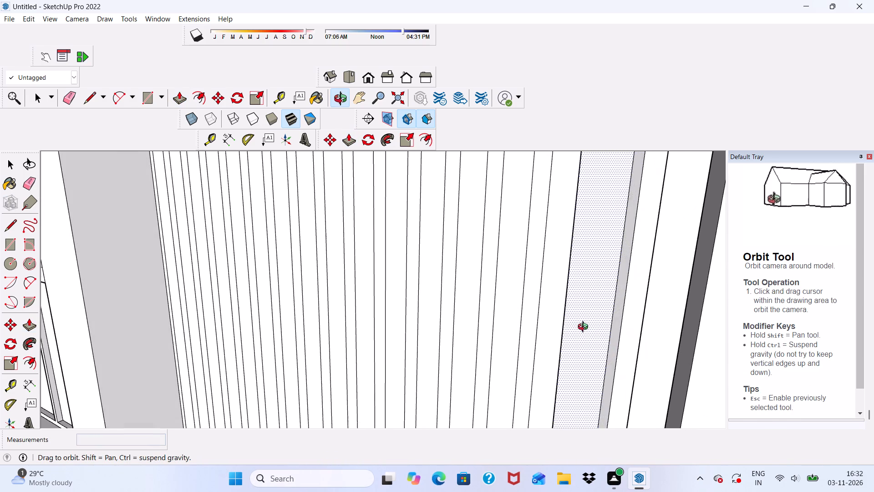
pyautogui.moveTo(585, 328); pyautogui.dragTo(584, 329, button='middle')
pyautogui.scroll(4, 650, 301)
pyautogui.scroll(-2, 645, 321)
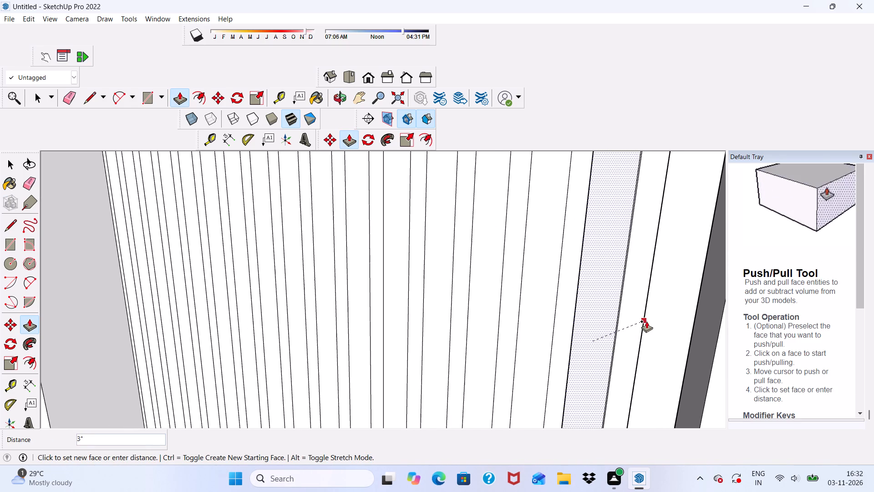
pyautogui.click(646, 321)
pyautogui.scroll(-1, 626, 329)
pyautogui.moveTo(625, 330); pyautogui.dragTo(579, 393, button='middle')
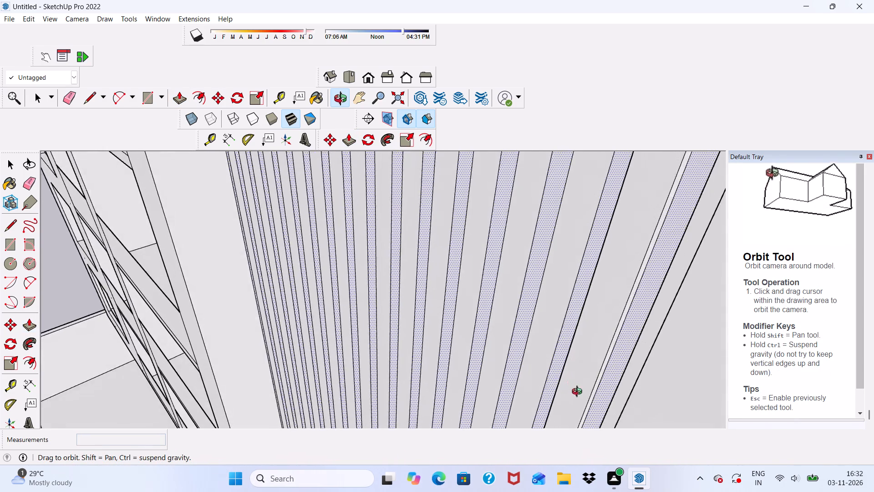
pyautogui.moveTo(579, 393); pyautogui.dragTo(628, 383, button='middle')
pyautogui.click(530, 338)
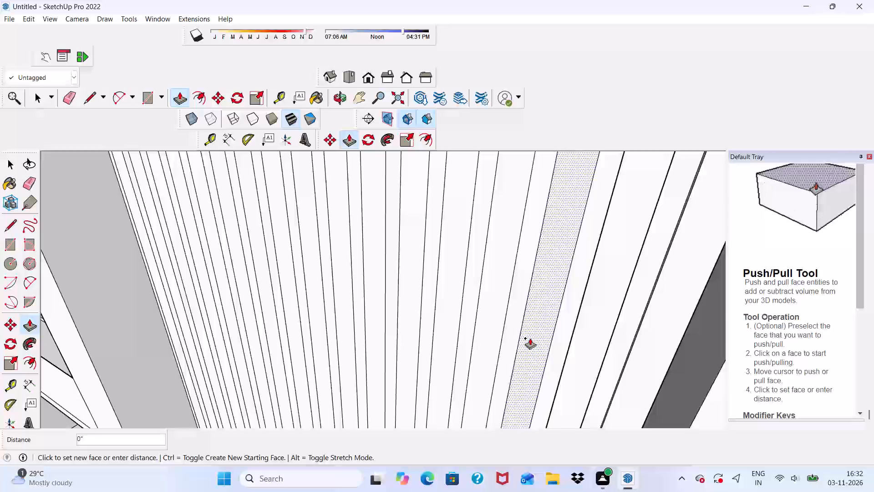
pyautogui.click(572, 357)
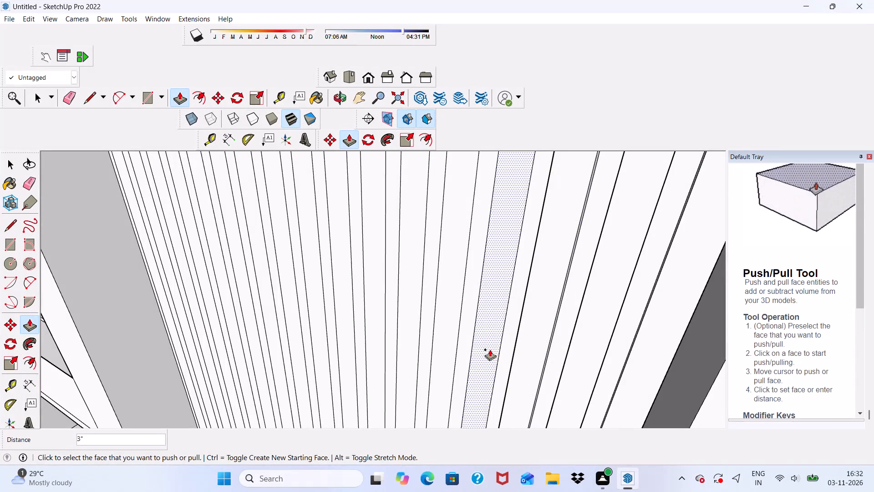
pyautogui.click(490, 349)
pyautogui.click(512, 379)
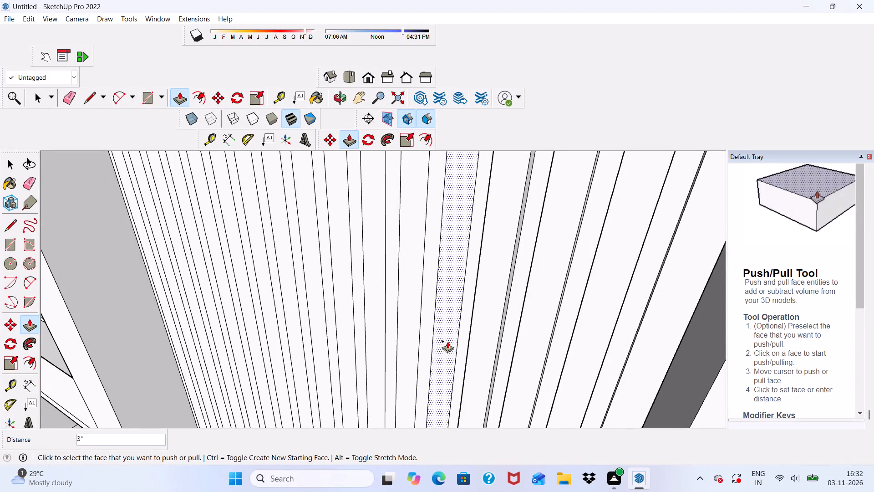
pyautogui.click(447, 341)
pyautogui.click(490, 386)
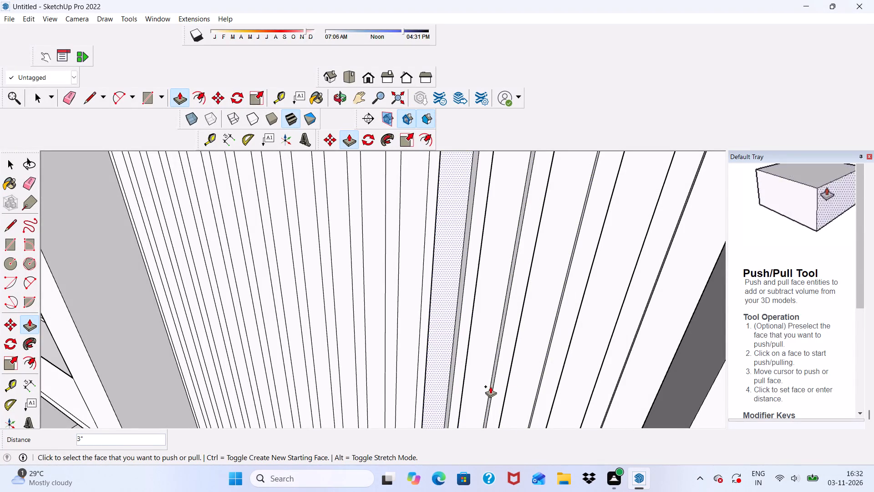
# Raise the following five vertical strips across the middle of the central wall by 3" to match the others.
pyautogui.click(410, 340)
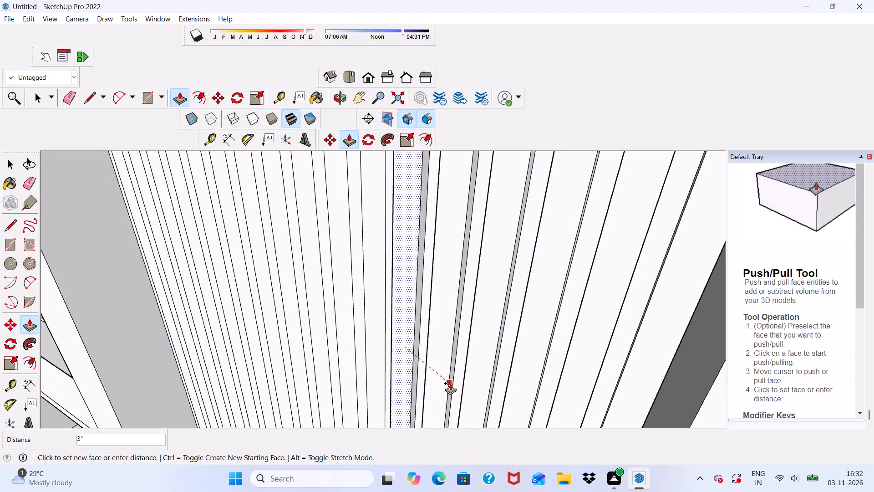
pyautogui.click(450, 383)
pyautogui.click(381, 334)
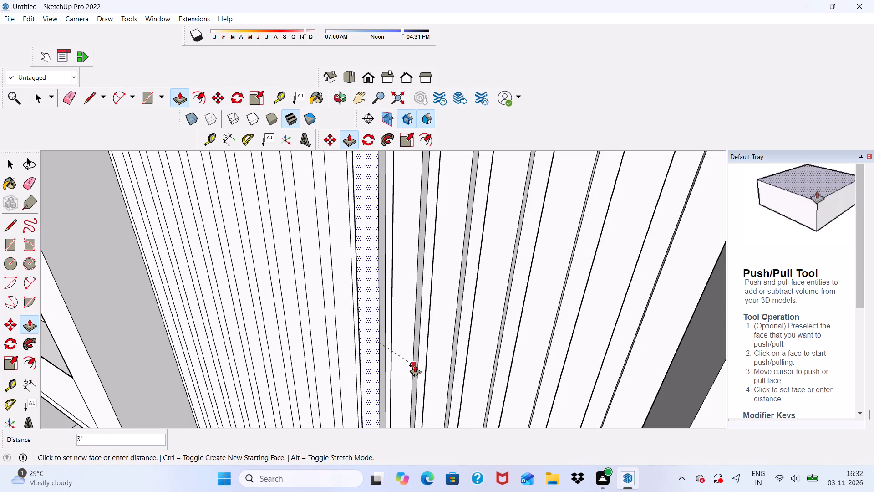
pyautogui.click(415, 365)
pyautogui.click(352, 334)
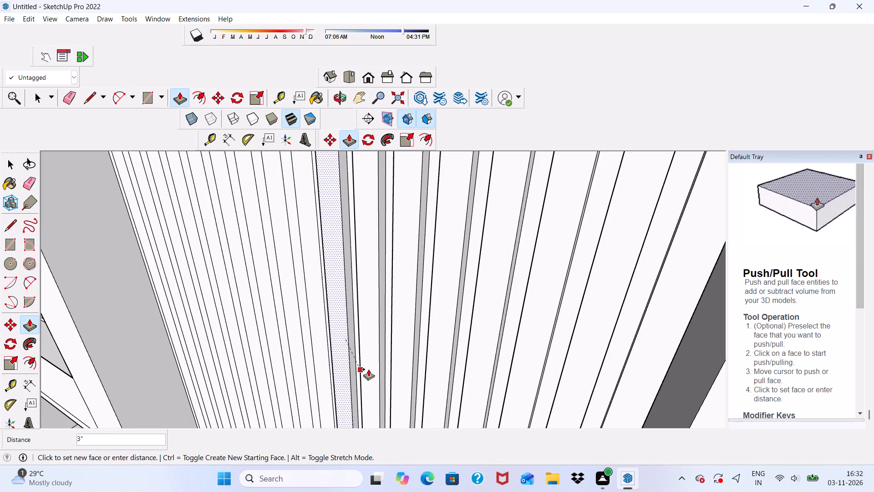
pyautogui.click(378, 366)
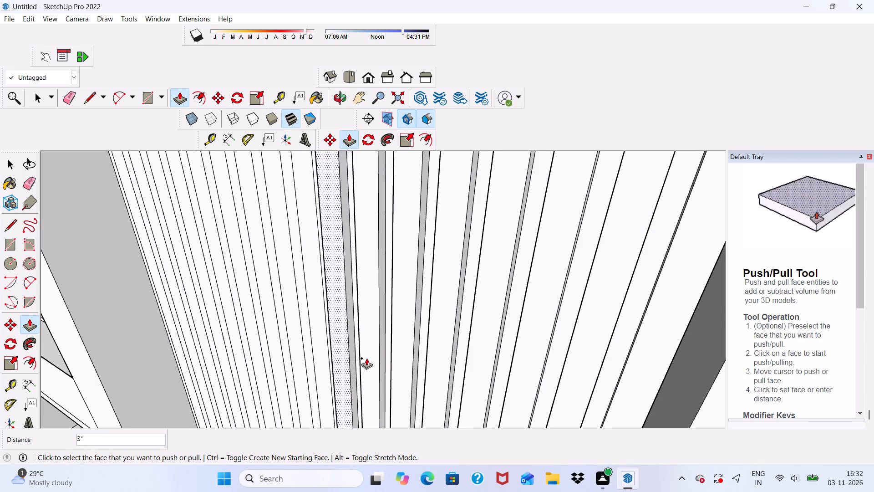
pyautogui.click(323, 335)
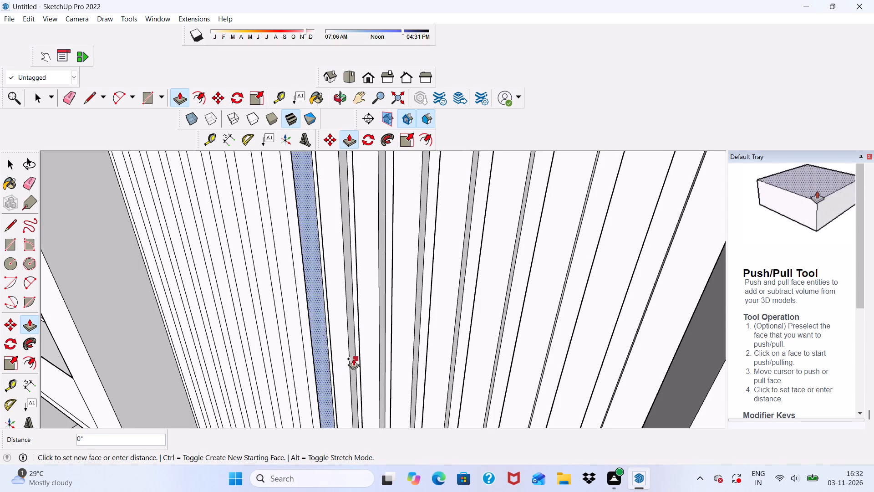
pyautogui.click(351, 356)
pyautogui.scroll(3, 293, 313)
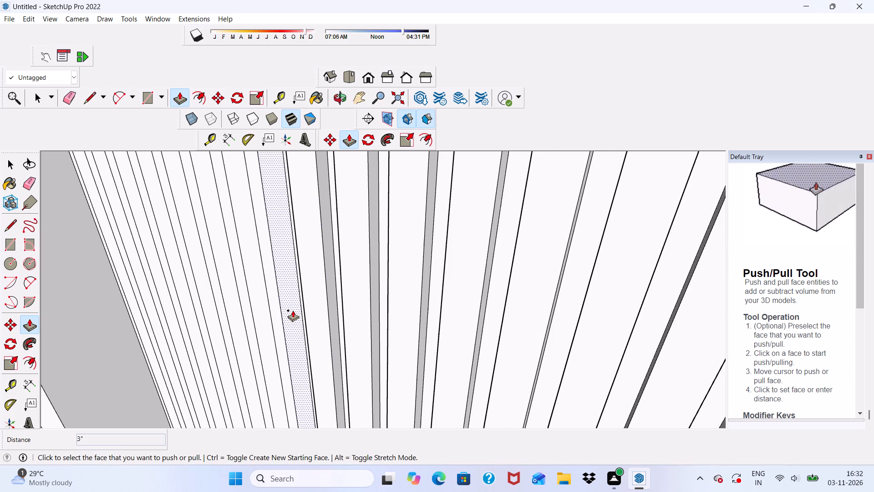
pyautogui.click(293, 310)
pyautogui.click(335, 357)
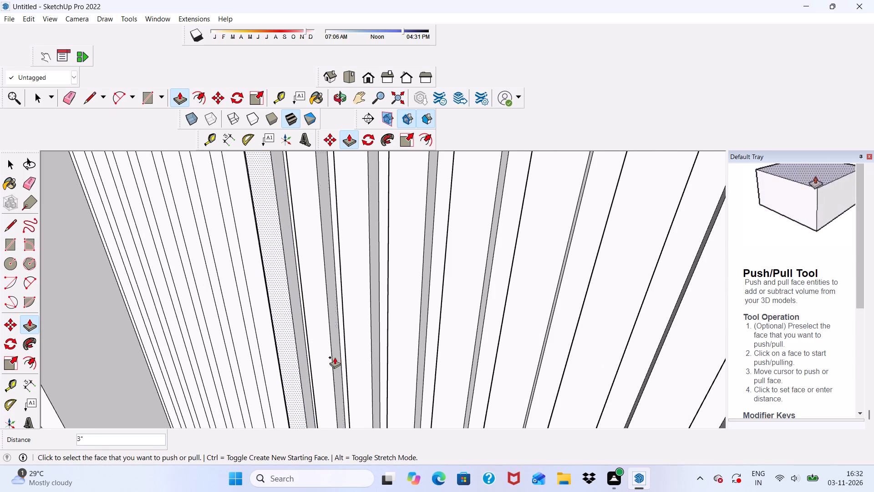
# Push/Pull the next six vertical strips toward the left block outward by 3".
pyautogui.moveTo(263, 333); pyautogui.dragTo(273, 331, button='middle')
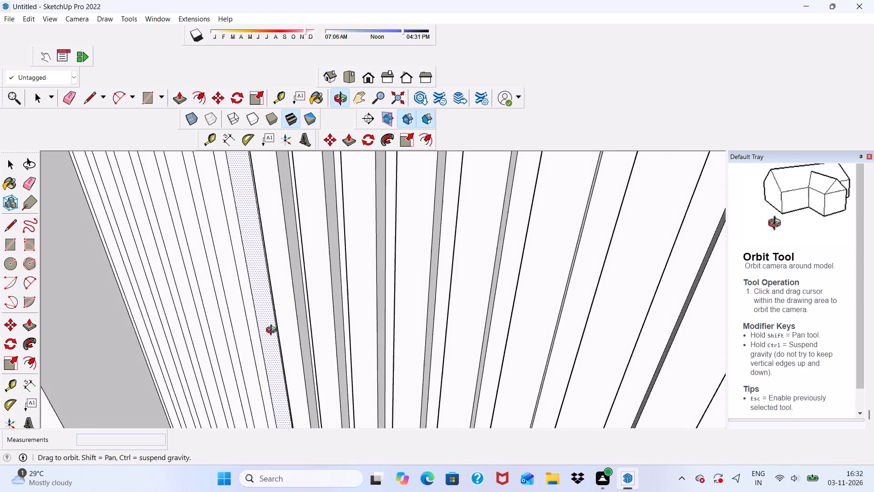
pyautogui.moveTo(273, 331); pyautogui.dragTo(277, 337, button='middle')
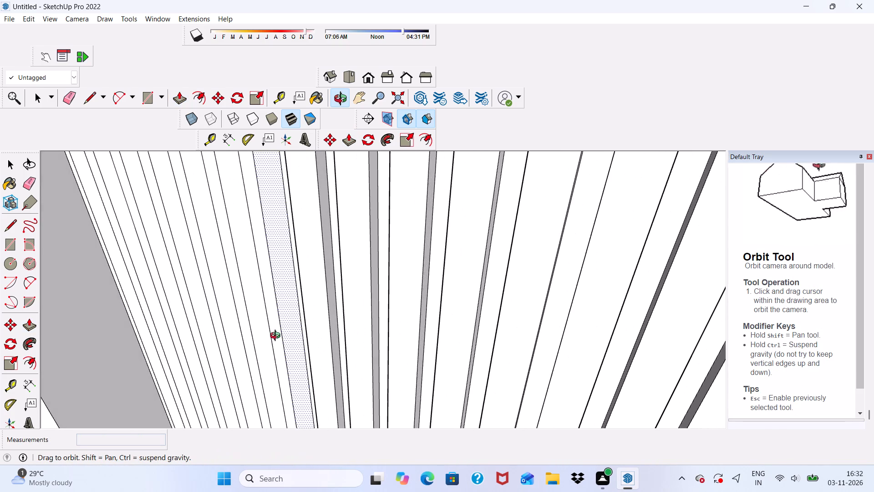
pyautogui.moveTo(277, 337); pyautogui.dragTo(323, 309, button='middle')
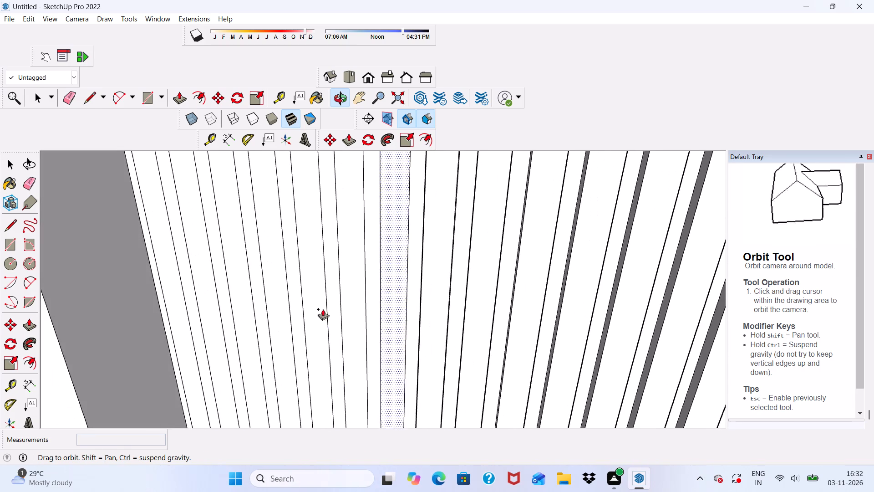
pyautogui.click(395, 317)
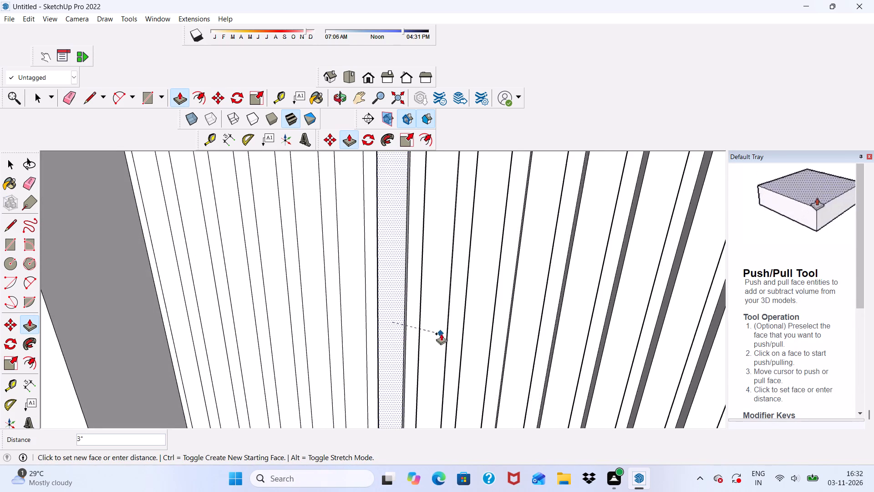
pyautogui.scroll(4, 457, 328)
pyautogui.moveTo(449, 332); pyautogui.dragTo(371, 348, button='middle')
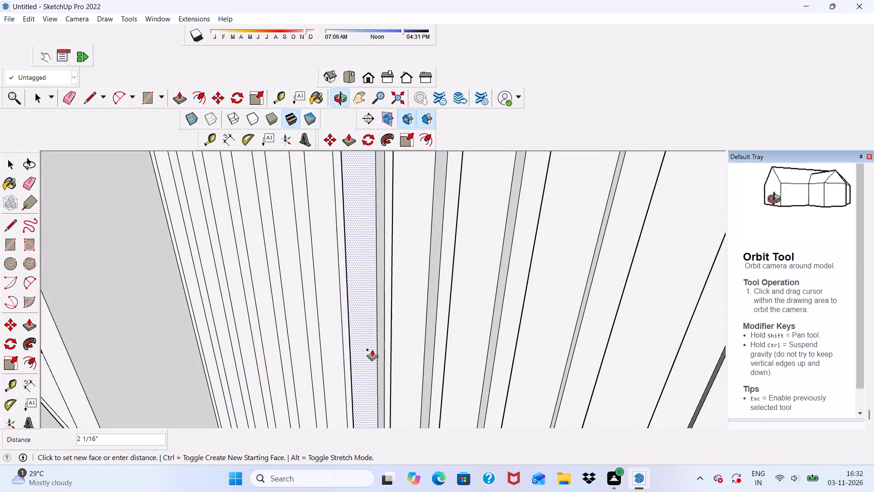
pyautogui.click(423, 356)
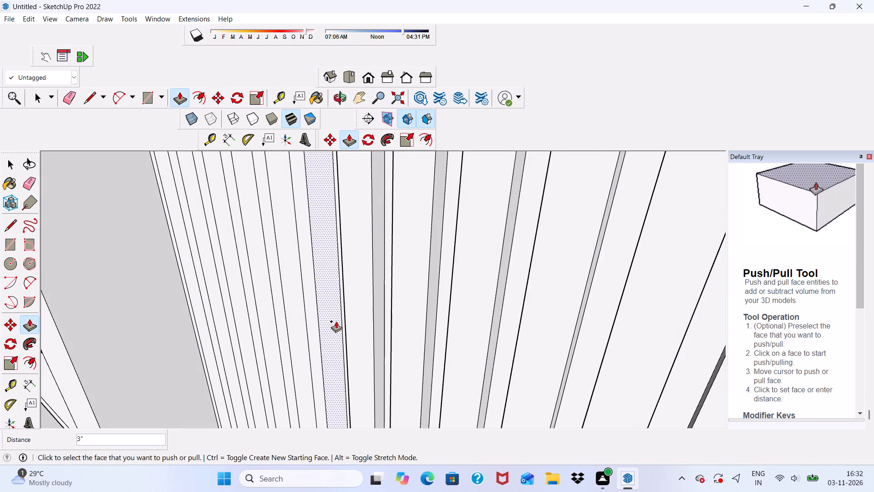
pyautogui.click(336, 321)
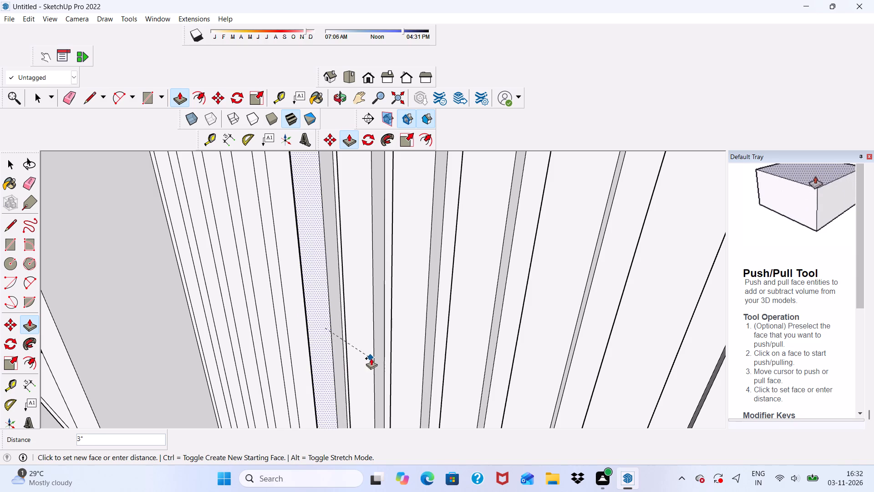
pyautogui.click(374, 358)
pyautogui.click(294, 348)
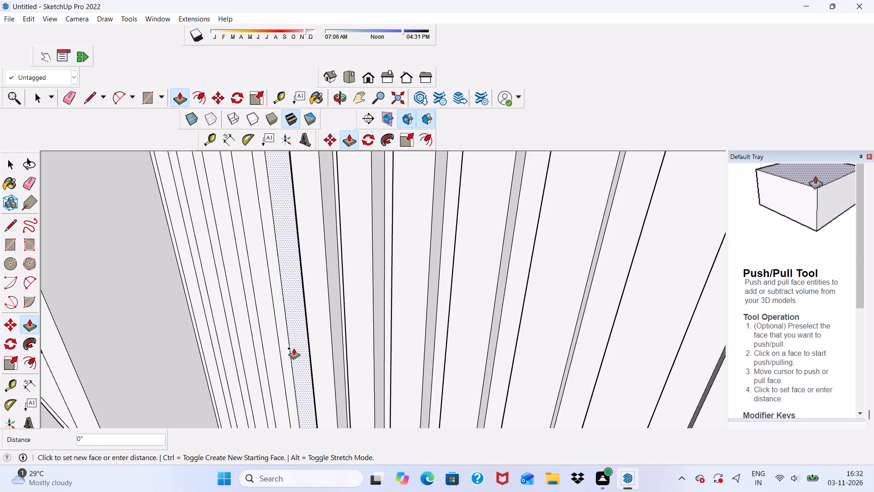
pyautogui.click(335, 362)
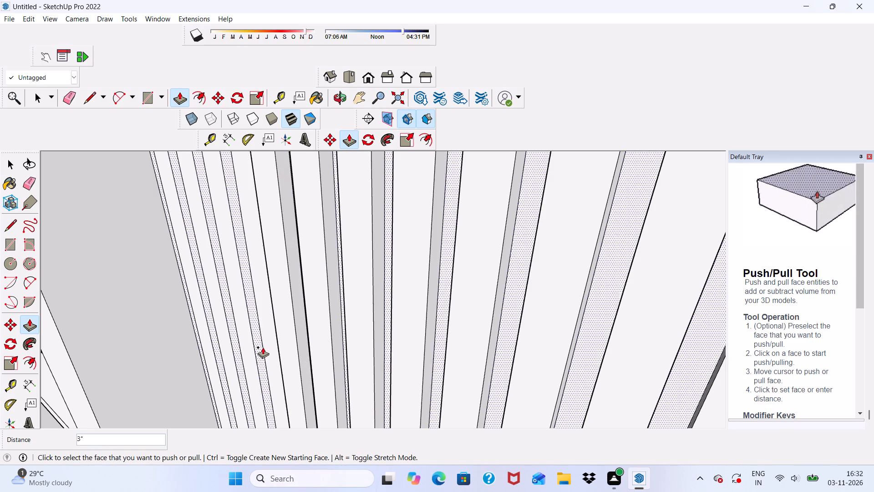
pyautogui.click(268, 346)
pyautogui.click(297, 366)
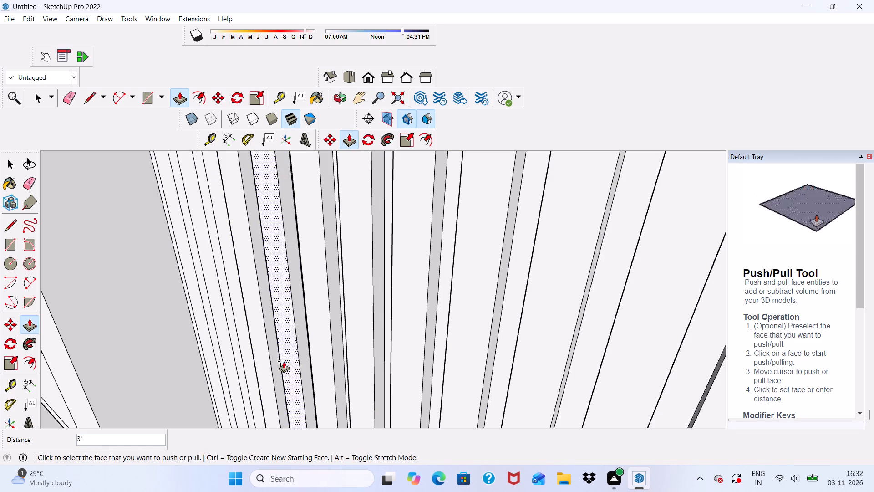
pyautogui.click(245, 344)
pyautogui.click(270, 361)
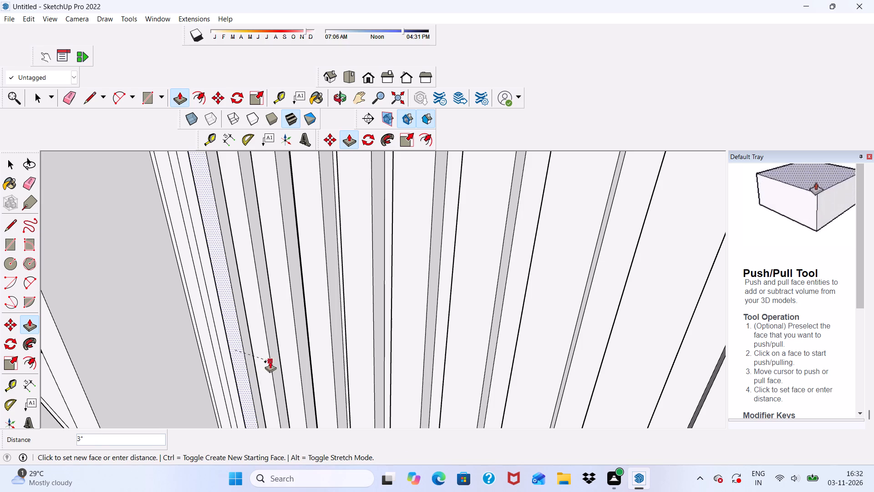
pyautogui.click(226, 348)
pyautogui.click(252, 369)
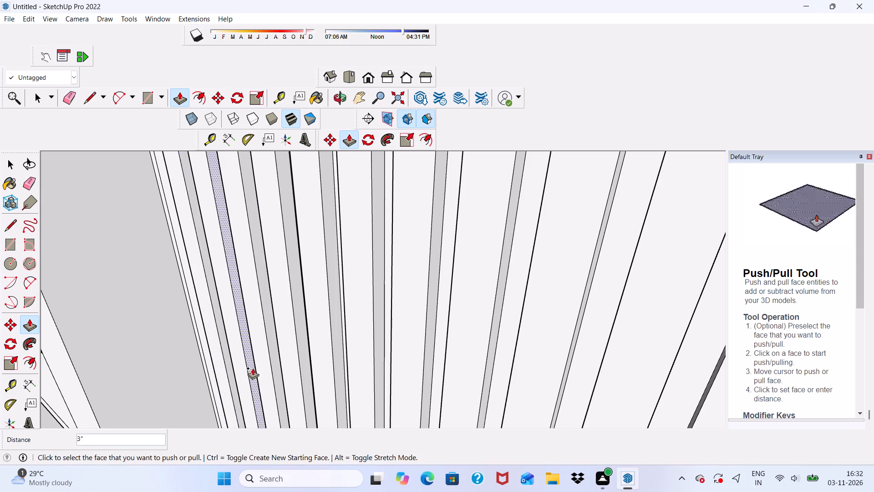
# Push/Pull the last vertical strip beside the left block outward by 3" to match the other raised strips.
pyautogui.scroll(3, 230, 338)
pyautogui.scroll(2, 194, 346)
pyautogui.click(195, 346)
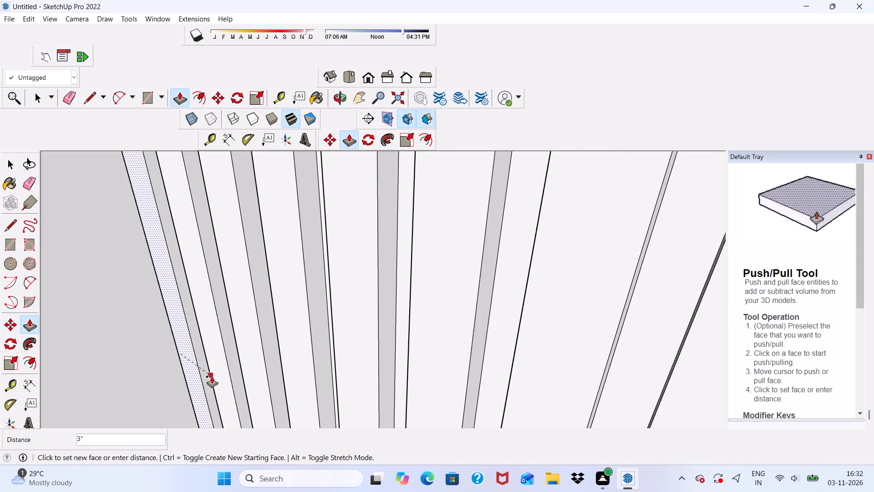
pyautogui.moveTo(228, 373); pyautogui.dragTo(240, 364)
pyautogui.scroll(-8, 250, 313)
pyautogui.moveTo(276, 314); pyautogui.dragTo(350, 276, button='middle')
pyautogui.scroll(-17, 346, 272)
pyautogui.press('space')
pyautogui.scroll(-10, 407, 281)
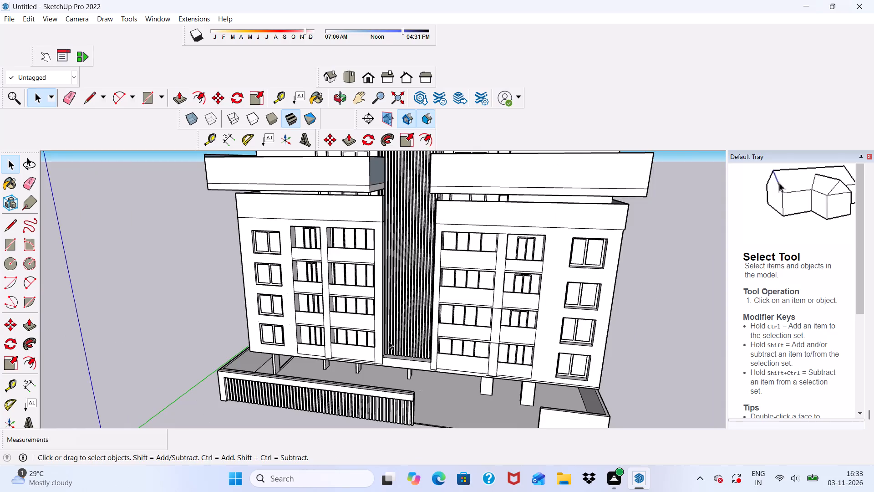
# Examine the raised strips on the central wall and the overall front facade from low and elevated viewpoints.
pyautogui.moveTo(389, 344); pyautogui.dragTo(437, 343, button='middle')
pyautogui.scroll(1, 432, 336)
pyautogui.scroll(-10, 388, 277)
pyautogui.moveTo(365, 338); pyautogui.dragTo(358, 270, button='middle')
pyautogui.scroll(2, 374, 266)
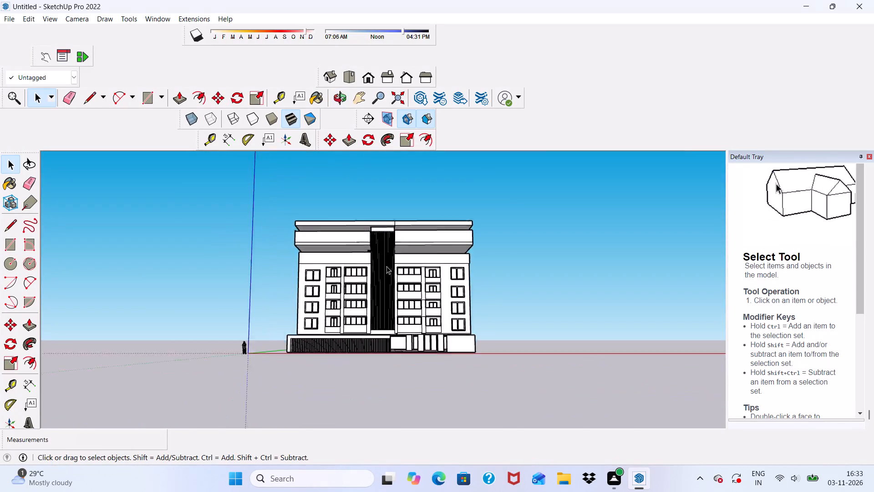
pyautogui.scroll(5, 386, 266)
pyautogui.scroll(-1, 392, 233)
pyautogui.scroll(7, 392, 233)
pyautogui.scroll(-6, 375, 223)
pyautogui.moveTo(396, 214); pyautogui.dragTo(393, 275, button='middle')
pyautogui.scroll(6, 393, 275)
pyautogui.scroll(-5, 451, 242)
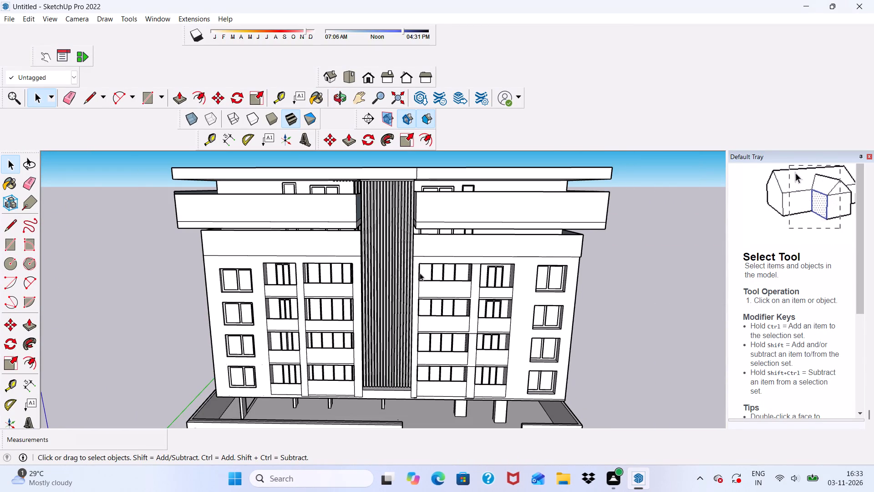
pyautogui.scroll(-5, 404, 310)
pyautogui.scroll(6, 375, 313)
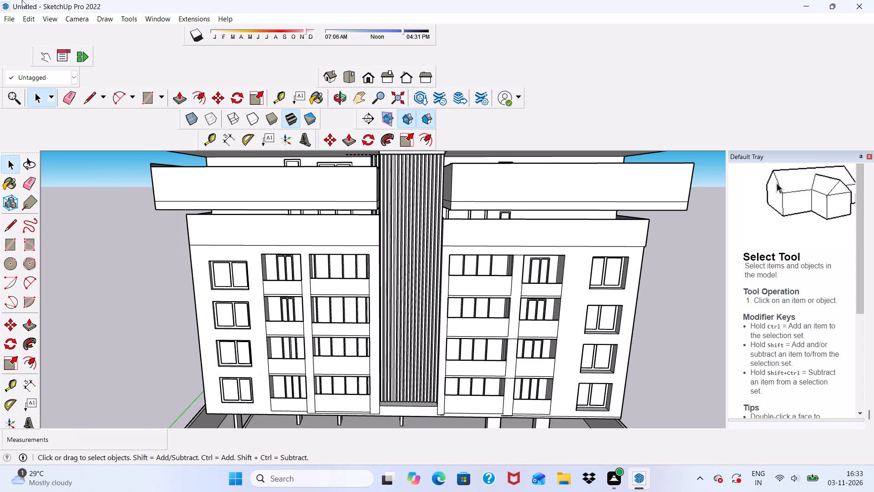
# Paint the recessed wall face behind the central wall's vertical strips with 0110_LightSlateGray from the Colors-Named collection.
pyautogui.scroll(5, 871, 324)
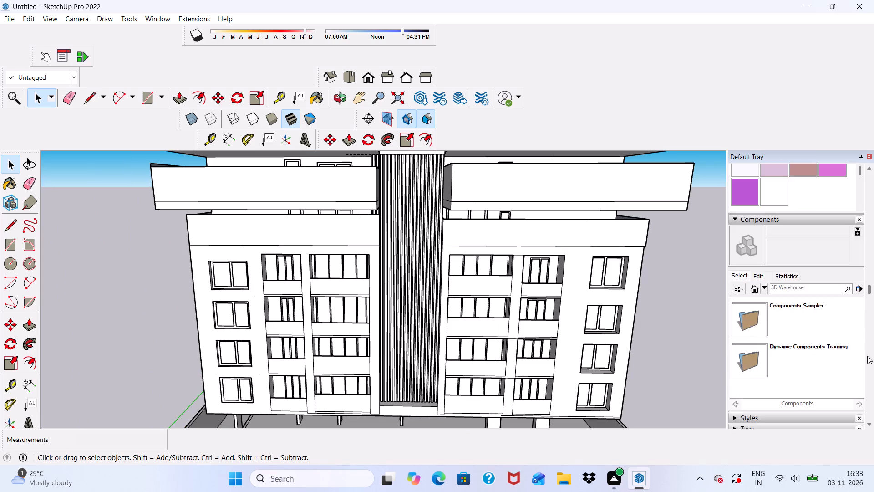
pyautogui.scroll(2, 867, 356)
pyautogui.scroll(-1, 753, 197)
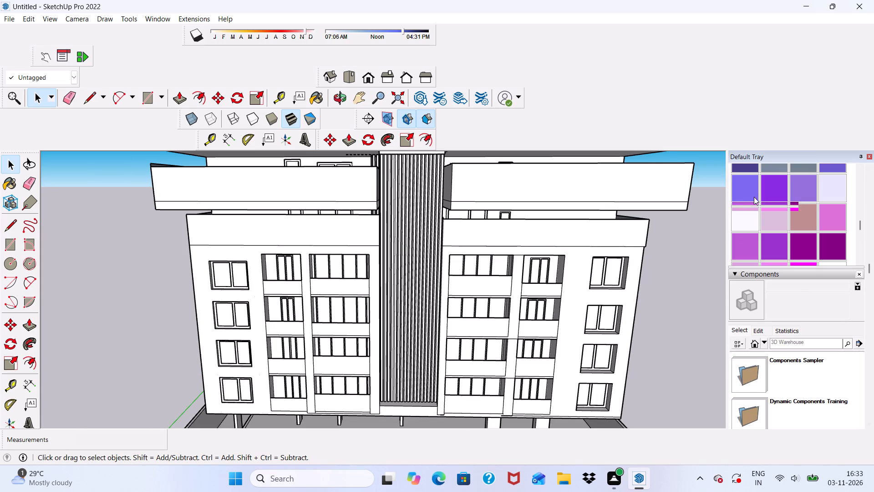
pyautogui.scroll(-2, 754, 197)
pyautogui.scroll(7, 758, 200)
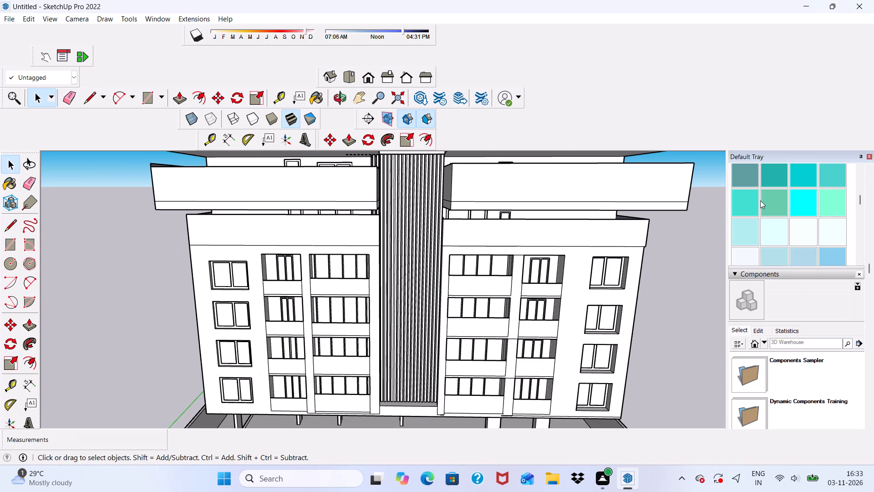
pyautogui.scroll(-3, 760, 200)
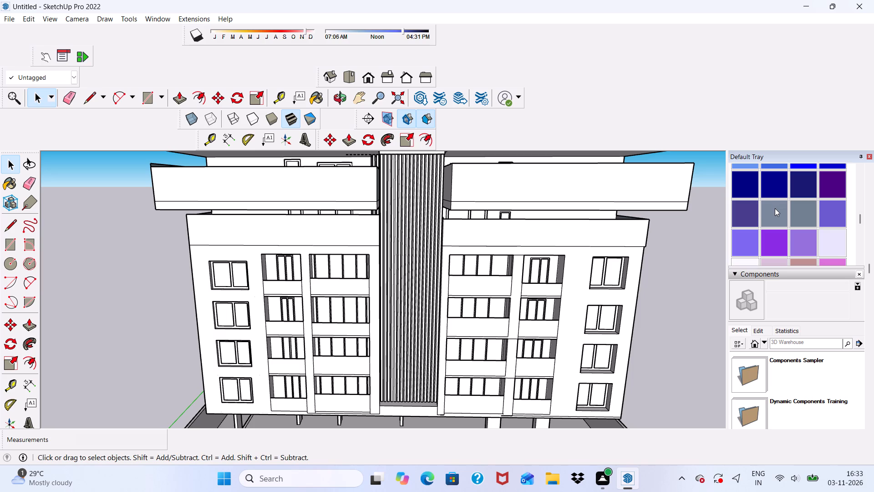
pyautogui.click(775, 207)
pyautogui.scroll(5, 546, 284)
pyautogui.scroll(5, 415, 213)
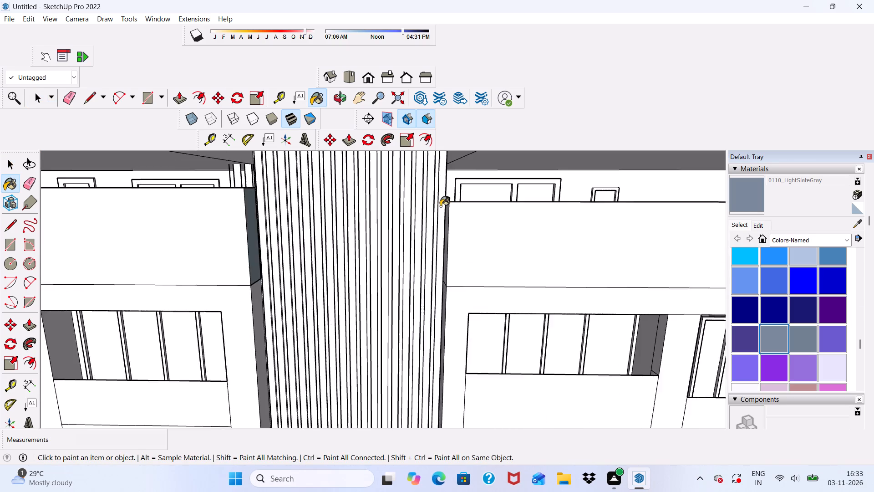
pyautogui.scroll(8, 440, 206)
pyautogui.click(443, 205)
# Paint the front faces of the raised strips from the right block to mid-wall with 0110_LightSlateGray.
pyautogui.scroll(2, 426, 210)
pyautogui.click(430, 210)
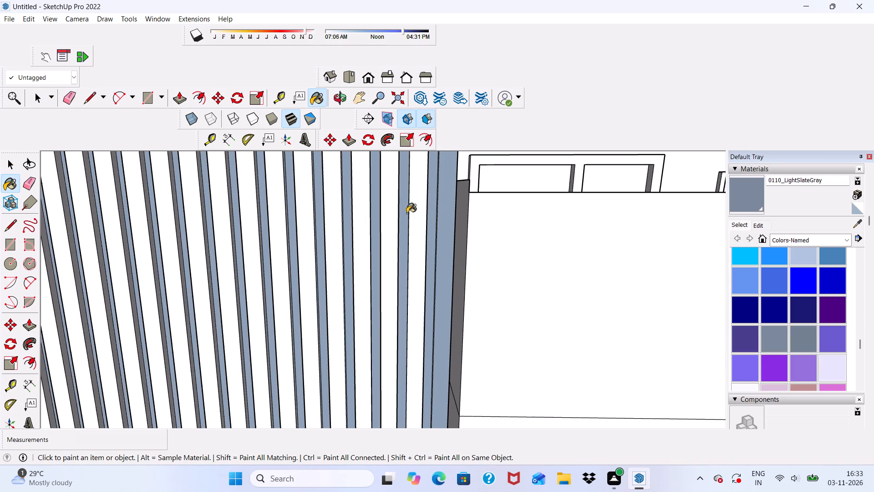
pyautogui.click(411, 213)
pyautogui.click(413, 213)
pyautogui.click(392, 218)
pyautogui.click(355, 233)
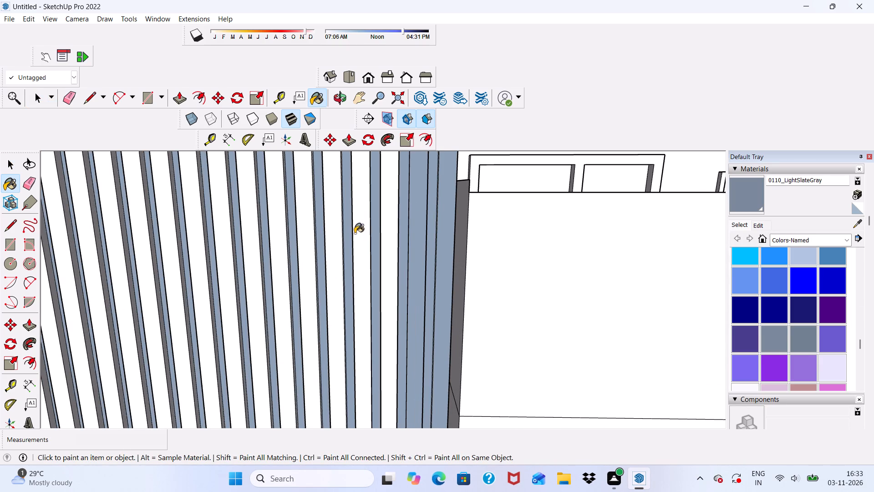
pyautogui.click(330, 241)
pyautogui.click(304, 249)
pyautogui.click(270, 257)
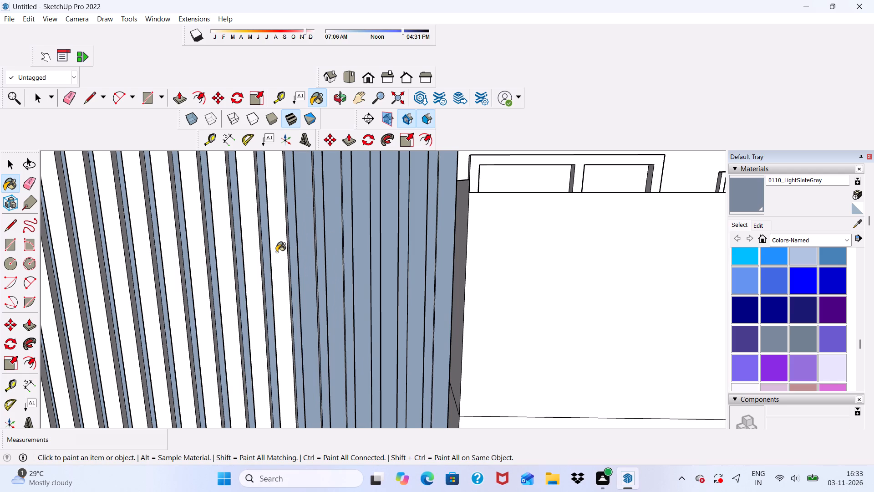
pyautogui.click(242, 254)
# Paint the remaining nine white strip fronts, from the left block to mid-wall, with 0110_LightSlateGray.
pyautogui.scroll(-20, 281, 215)
pyautogui.scroll(-1, 281, 215)
pyautogui.moveTo(381, 263); pyautogui.dragTo(380, 265, button='middle')
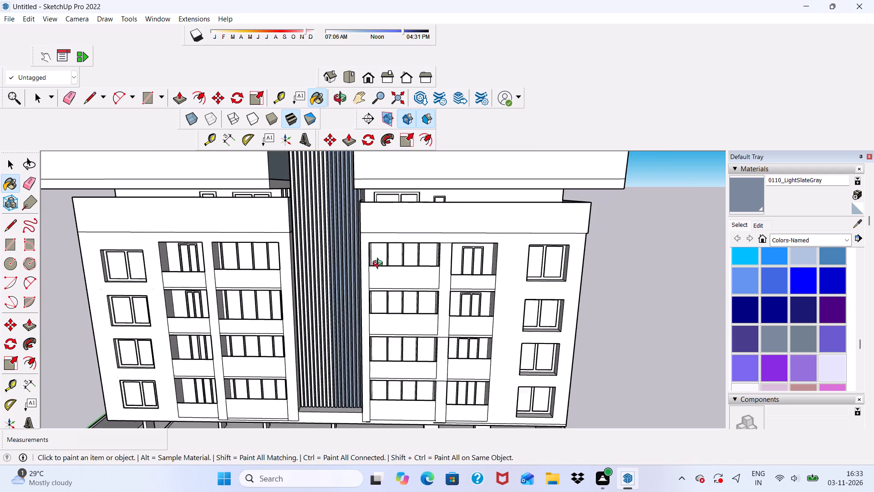
pyautogui.moveTo(380, 265); pyautogui.dragTo(345, 282, button='middle')
pyautogui.scroll(7, 347, 317)
pyautogui.scroll(12, 264, 289)
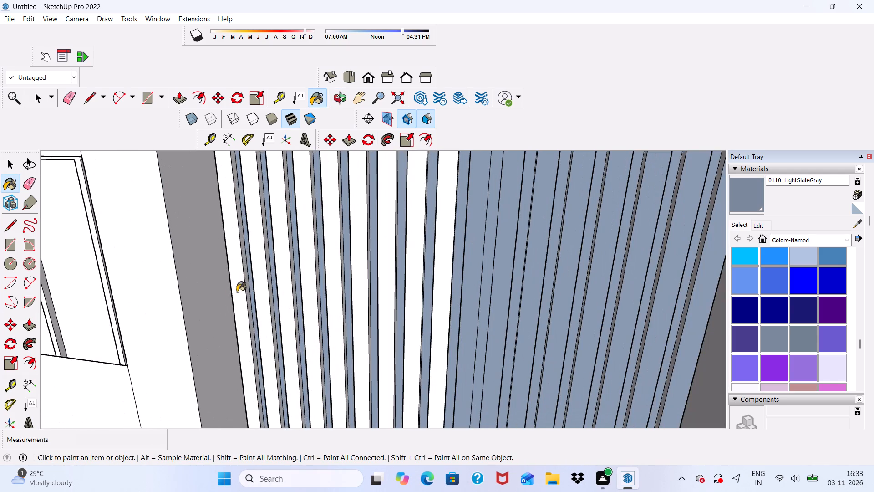
pyautogui.click(237, 292)
pyautogui.moveTo(254, 290); pyautogui.dragTo(262, 289)
pyautogui.moveTo(279, 285); pyautogui.dragTo(285, 285)
pyautogui.moveTo(300, 282); pyautogui.dragTo(315, 282)
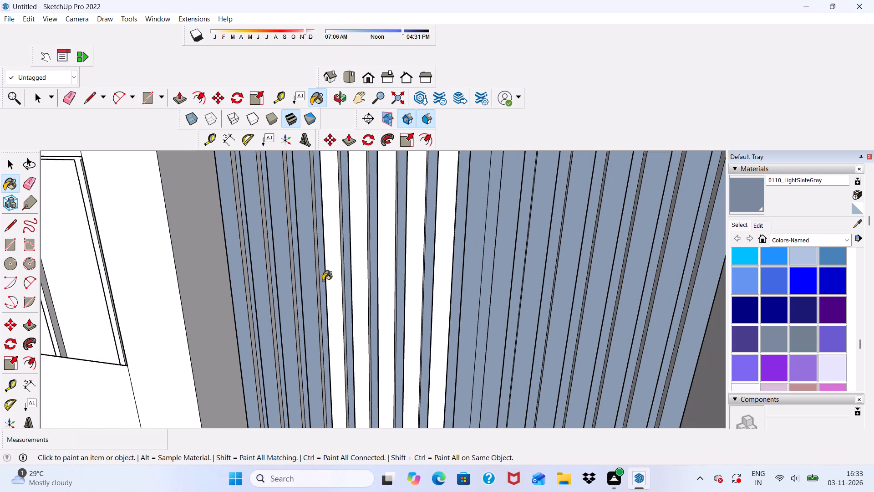
pyautogui.click(330, 279)
pyautogui.click(361, 277)
pyautogui.click(385, 277)
pyautogui.moveTo(407, 277); pyautogui.dragTo(416, 276)
pyautogui.click(437, 274)
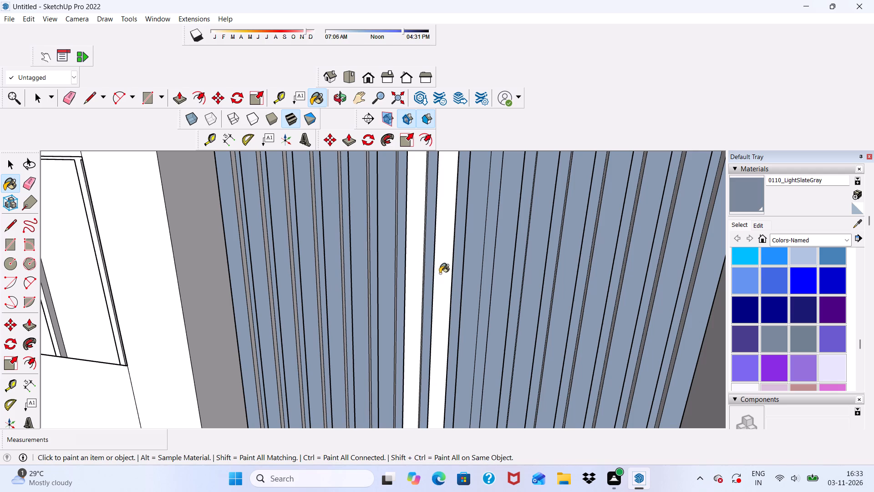
# Paint the strip side faces that face the right block with 0110_LightSlateGray, from the right-block end to mid-wall.
pyautogui.moveTo(447, 278); pyautogui.dragTo(323, 295, button='middle')
pyautogui.scroll(3, 437, 288)
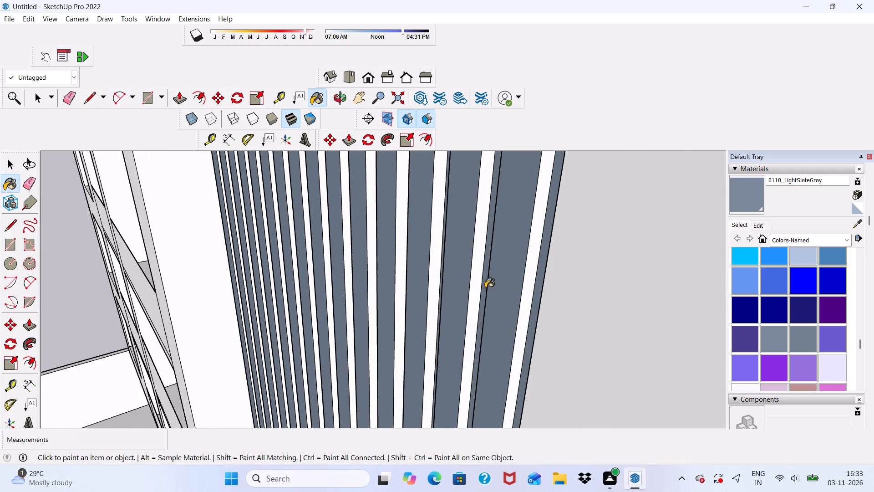
pyautogui.scroll(-1, 523, 292)
pyautogui.click(525, 292)
pyautogui.click(483, 291)
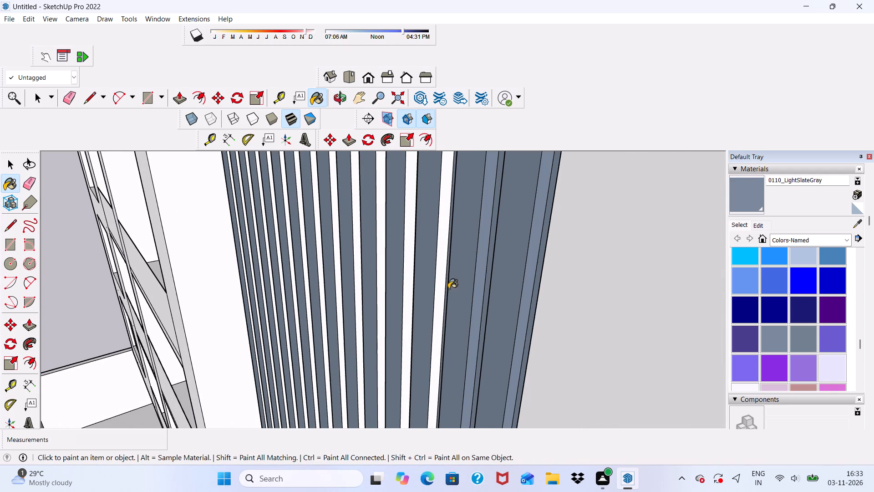
pyautogui.click(438, 284)
pyautogui.click(412, 285)
pyautogui.click(378, 279)
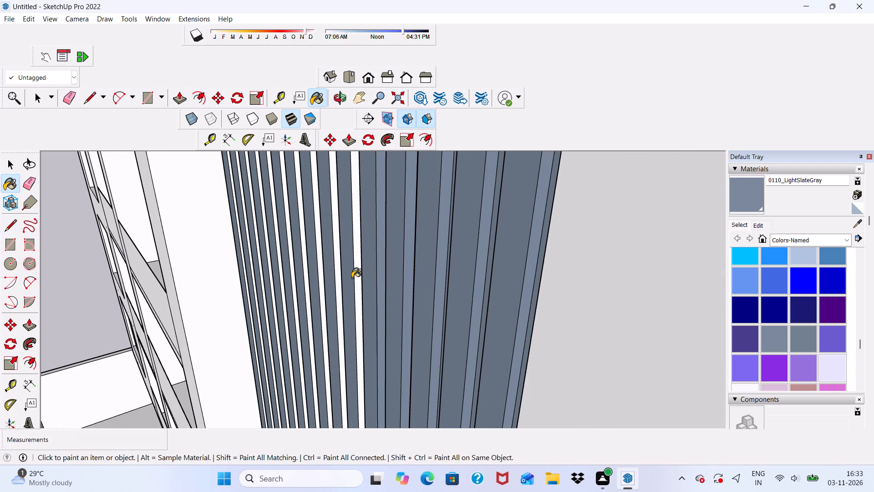
pyautogui.click(356, 272)
pyautogui.click(338, 275)
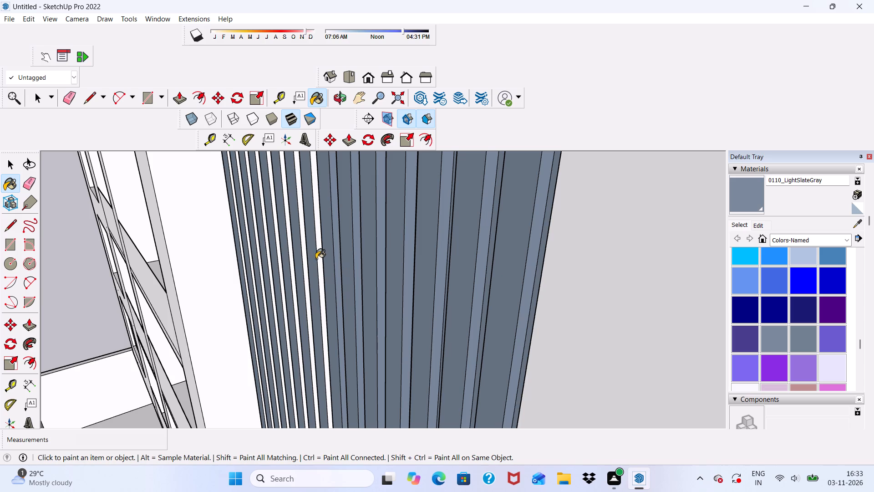
pyautogui.click(317, 258)
# Paint the remaining strip sides facing the right block with 0110_LightSlateGray, continuing to the left-block end of the wall.
pyautogui.scroll(6, 307, 263)
pyautogui.click(304, 251)
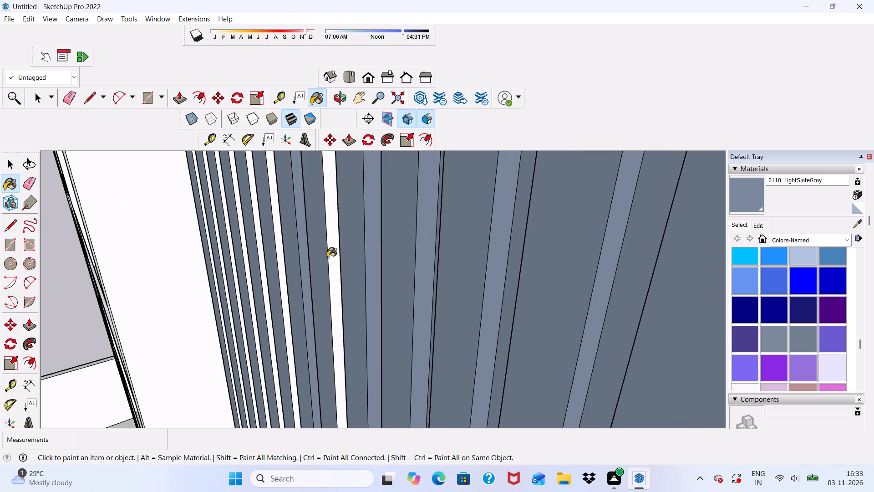
pyautogui.click(328, 257)
pyautogui.scroll(1, 282, 244)
pyautogui.click(280, 241)
pyautogui.click(341, 249)
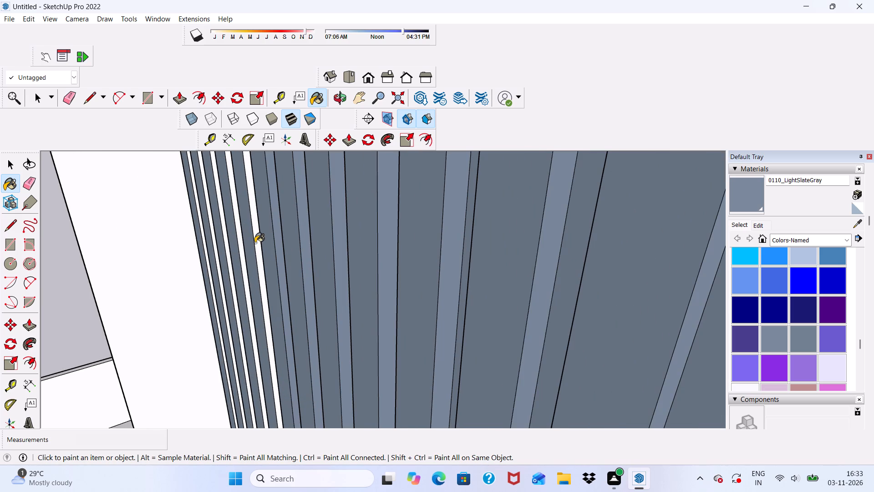
pyautogui.click(255, 241)
pyautogui.scroll(4, 239, 236)
pyautogui.click(239, 229)
pyautogui.scroll(5, 224, 229)
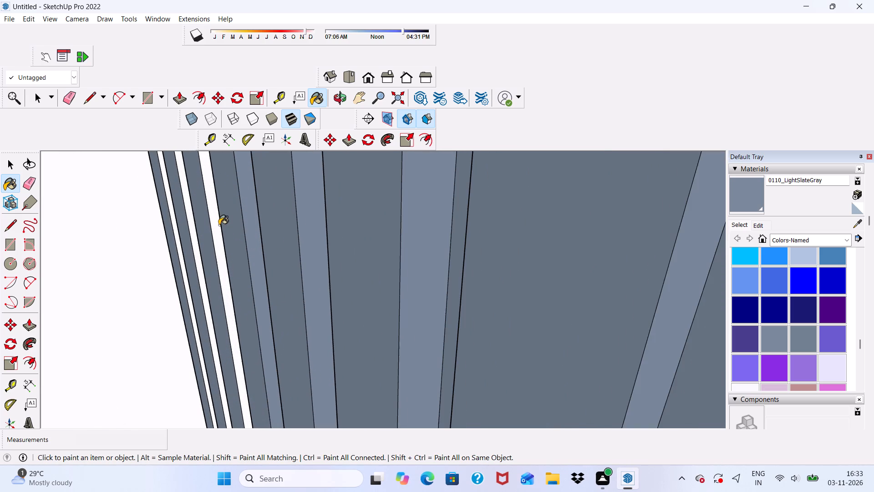
pyautogui.click(219, 225)
pyautogui.scroll(3, 166, 229)
pyautogui.click(196, 218)
pyautogui.click(173, 213)
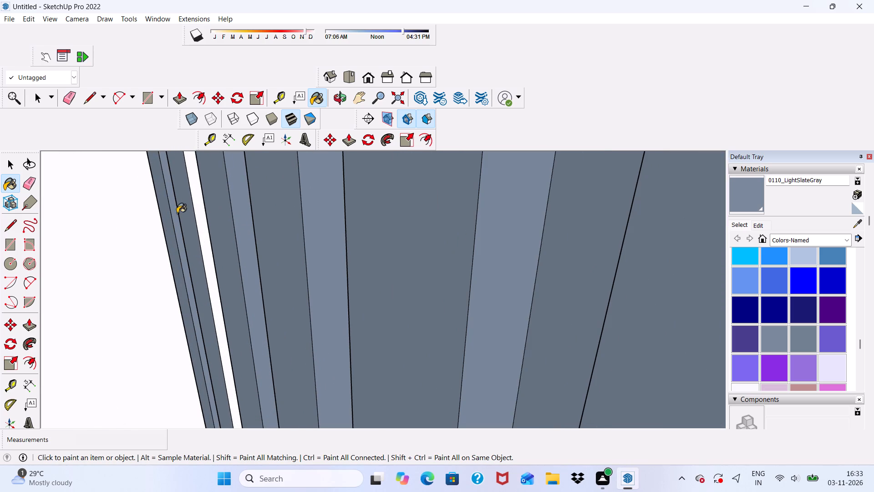
pyautogui.click(195, 210)
# Paint the first seven strip side faces that face the left block with 0110_LightSlateGray, starting at the right-block end.
pyautogui.scroll(-17, 188, 226)
pyautogui.moveTo(278, 247); pyautogui.dragTo(405, 251, button='middle')
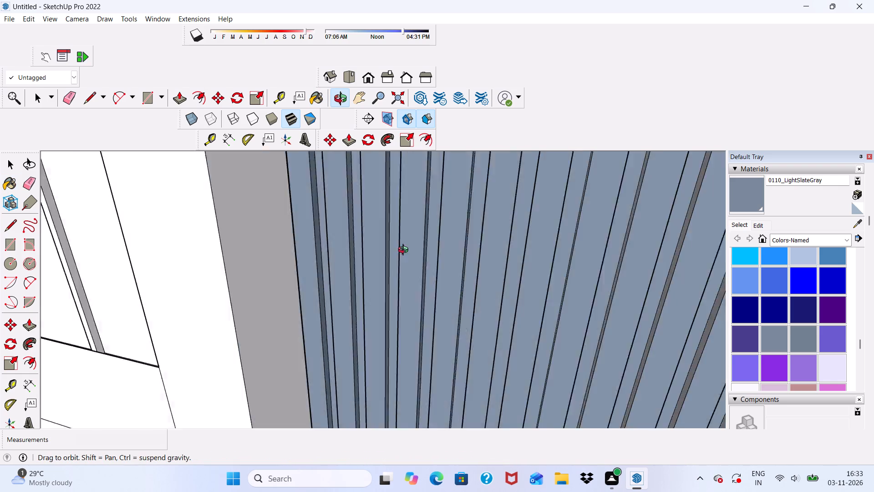
pyautogui.moveTo(405, 251); pyautogui.dragTo(513, 267, button='middle')
pyautogui.scroll(-5, 467, 212)
pyautogui.scroll(-1, 533, 241)
pyautogui.scroll(3, 711, 256)
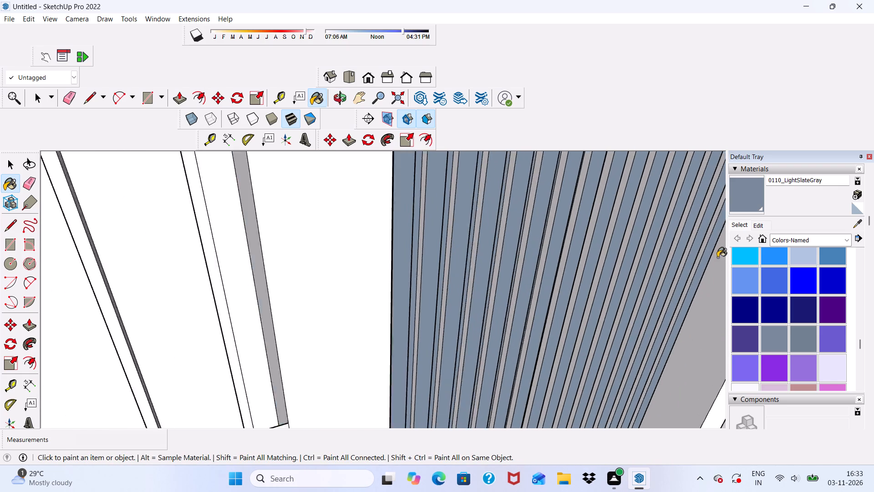
pyautogui.scroll(4, 717, 257)
pyautogui.click(694, 254)
pyautogui.click(671, 261)
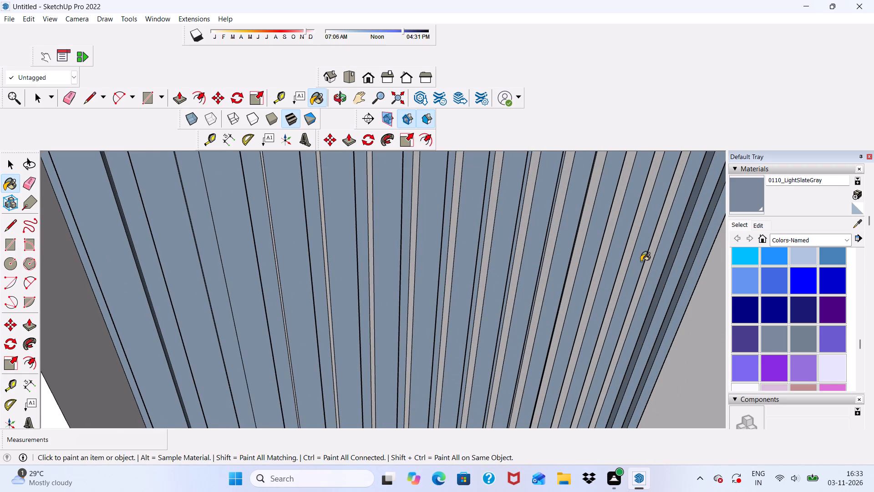
pyautogui.click(651, 257)
pyautogui.click(627, 261)
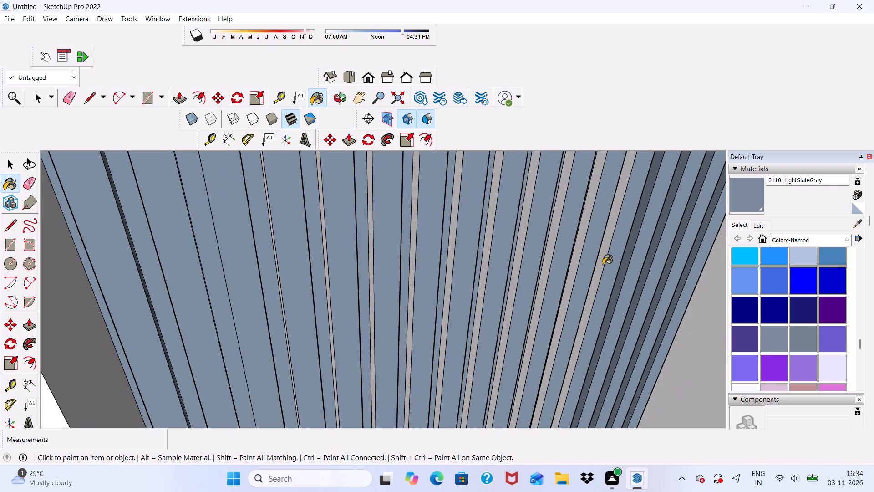
pyautogui.click(603, 265)
pyautogui.click(575, 263)
pyautogui.click(547, 268)
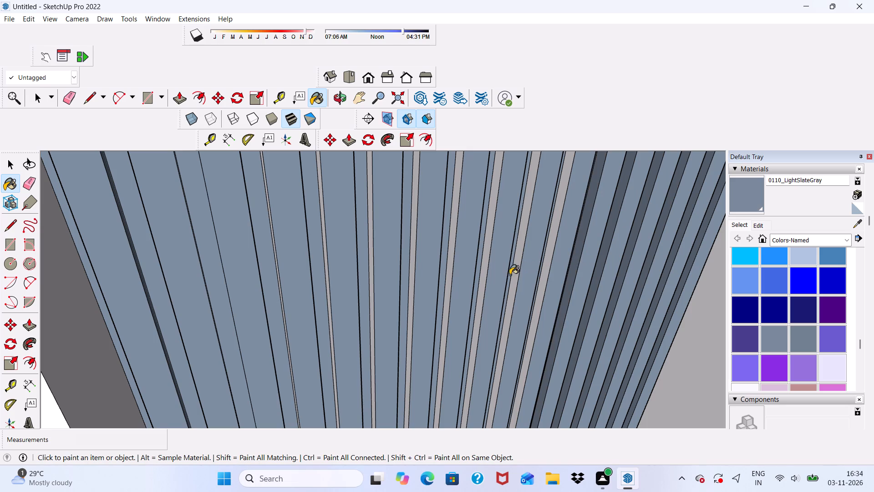
# Paint the strip sides facing the left block across the middle of the wall with 0110_LightSlateGray.
pyautogui.click(514, 276)
pyautogui.click(486, 281)
pyautogui.click(448, 285)
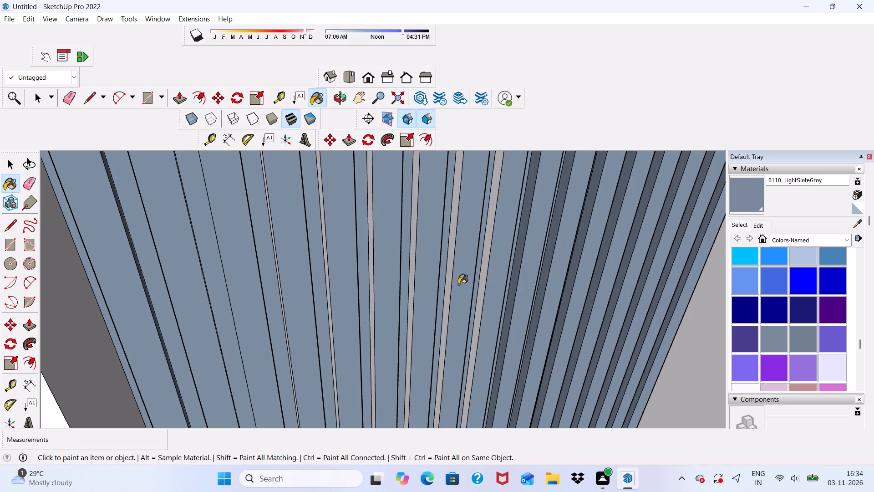
pyautogui.click(480, 281)
pyautogui.click(410, 281)
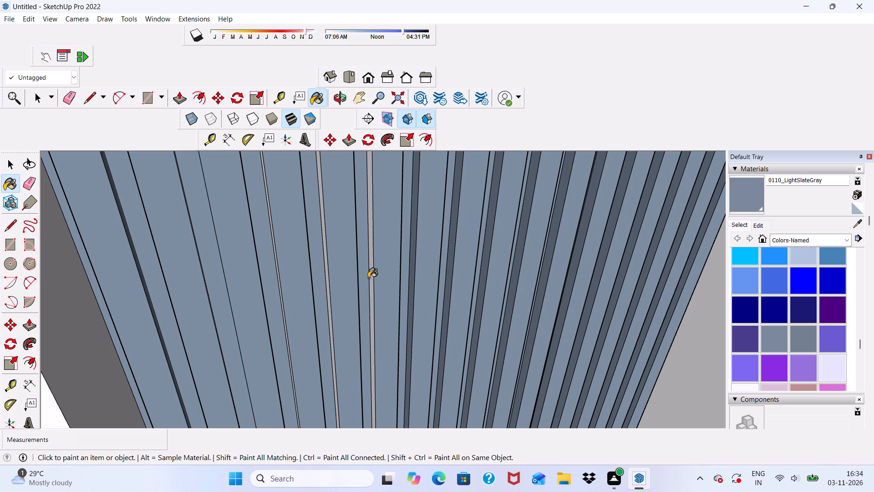
pyautogui.click(368, 278)
pyautogui.click(325, 283)
pyautogui.click(279, 288)
# Paint the last unpainted strip sides facing the left block, near the left-block end, with 0110_LightSlateGray.
pyautogui.scroll(-2, 276, 287)
pyautogui.moveTo(276, 287); pyautogui.dragTo(282, 287, button='middle')
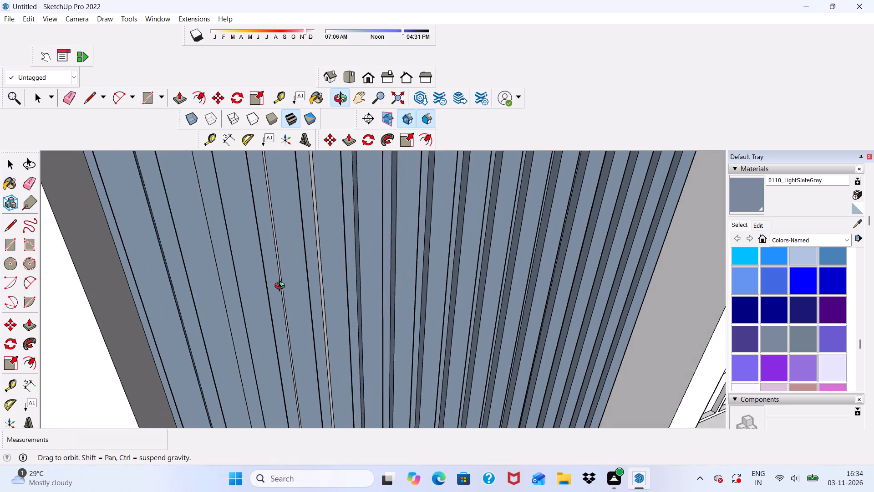
pyautogui.moveTo(282, 287); pyautogui.dragTo(311, 278, button='middle')
pyautogui.click(381, 282)
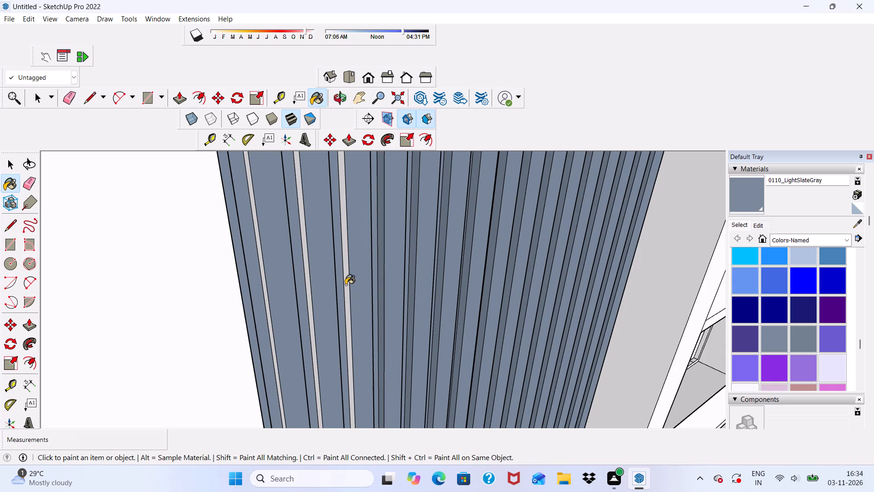
pyautogui.click(346, 285)
pyautogui.click(308, 292)
pyautogui.click(264, 299)
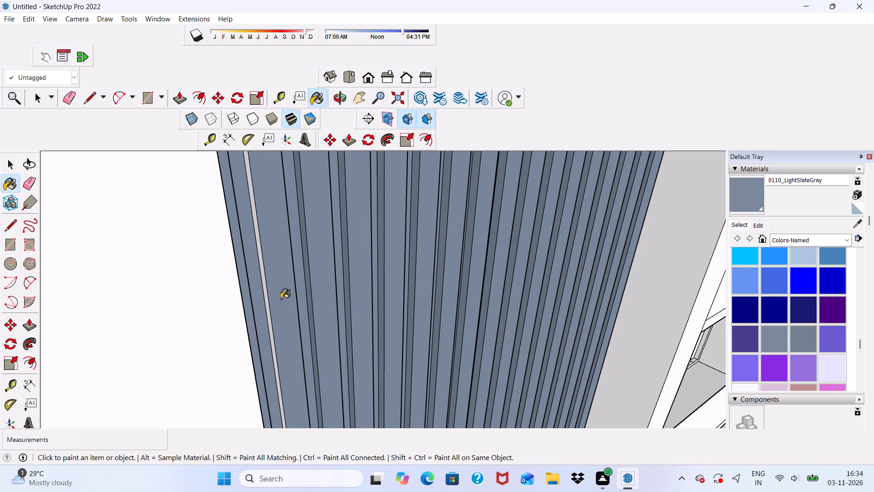
# Paint the last unpainted strip side at the left-block end of the central wall with 0110_LightSlateGray.
pyautogui.moveTo(281, 299); pyautogui.dragTo(290, 300, button='middle')
pyautogui.scroll(5, 288, 287)
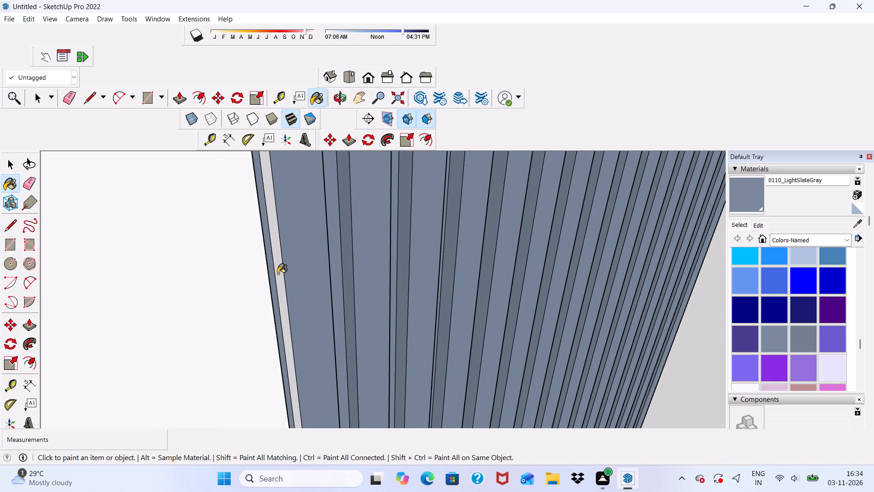
pyautogui.click(278, 277)
pyautogui.click(273, 276)
pyautogui.scroll(-20, 267, 271)
pyautogui.scroll(-1, 267, 271)
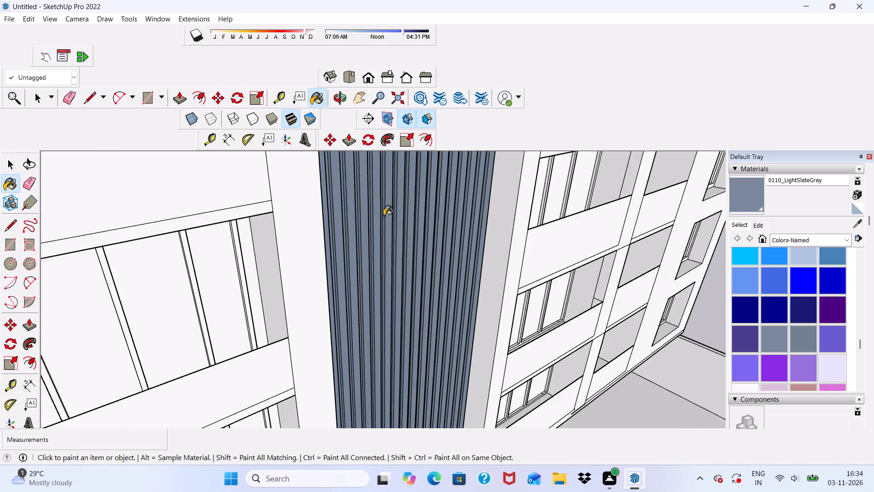
pyautogui.scroll(-10, 384, 215)
pyautogui.moveTo(406, 329); pyautogui.dragTo(315, 330, button='middle')
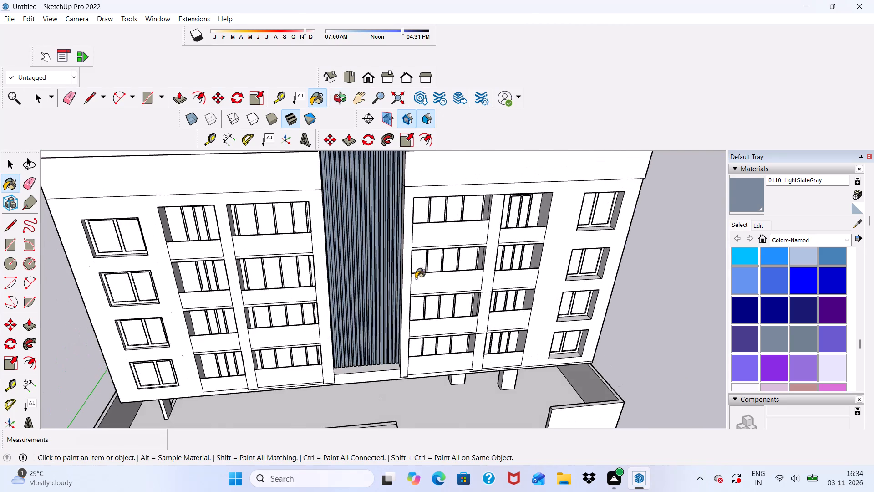
pyautogui.scroll(4, 427, 277)
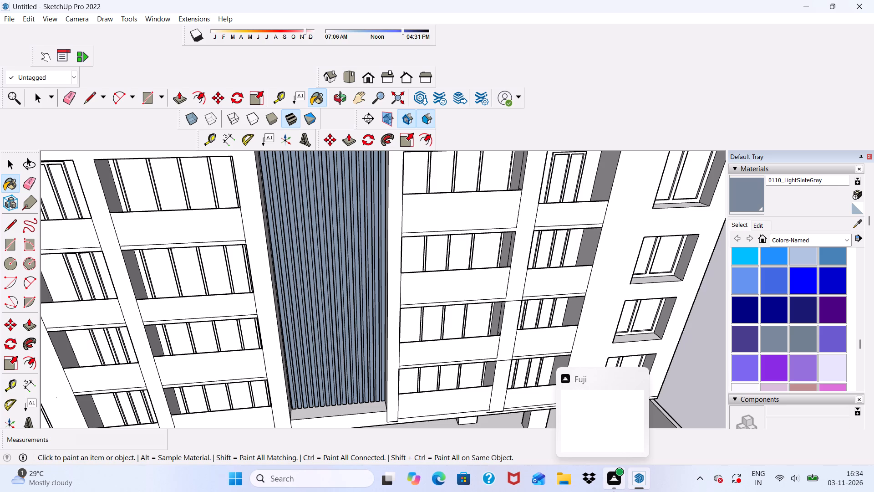
pyautogui.press('space')
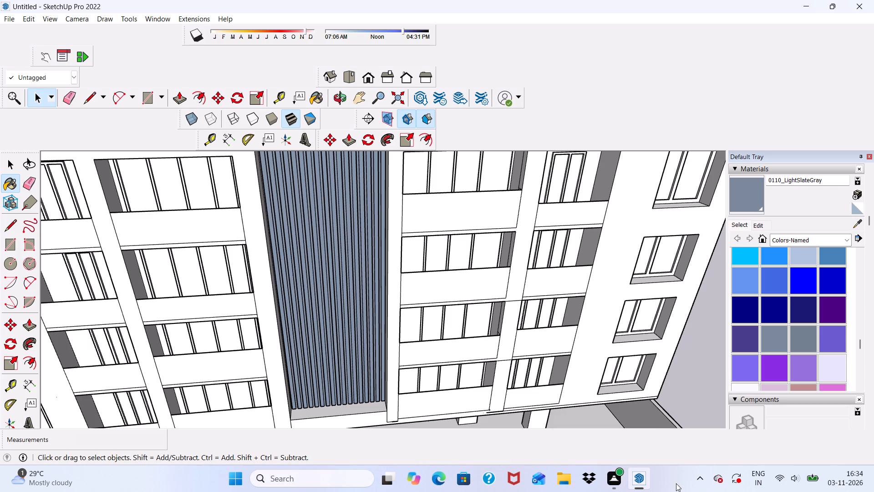
# Paint the front face of the top-floor window frame in the right block's outermost window column with 0137_Black.
pyautogui.scroll(-4, 681, 397)
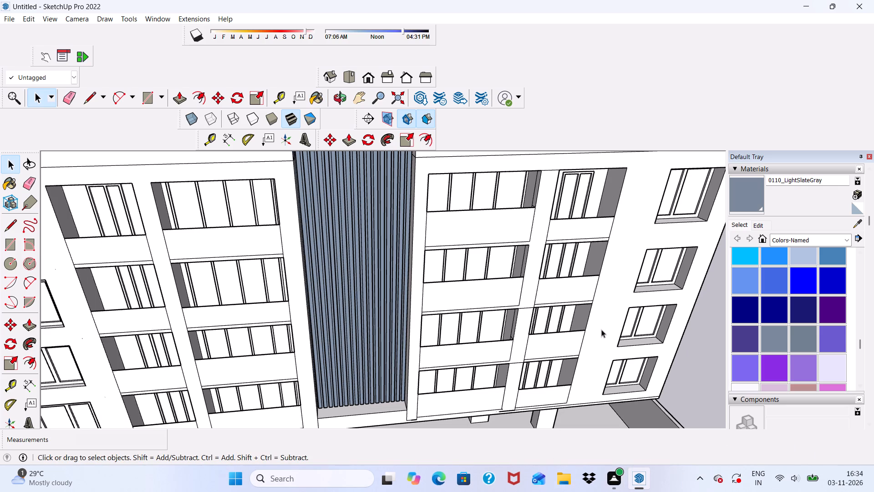
pyautogui.scroll(-5, 488, 280)
pyautogui.moveTo(522, 332); pyautogui.dragTo(532, 196, button='middle')
pyautogui.scroll(5, 534, 196)
pyautogui.scroll(-5, 535, 204)
pyautogui.moveTo(524, 290); pyautogui.dragTo(527, 291, button='middle')
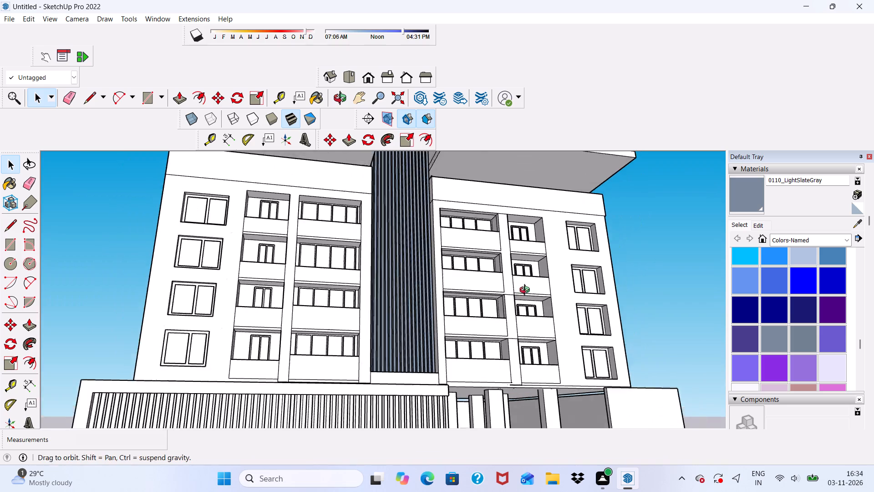
pyautogui.moveTo(527, 291); pyautogui.dragTo(479, 347, button='middle')
pyautogui.scroll(-3, 814, 319)
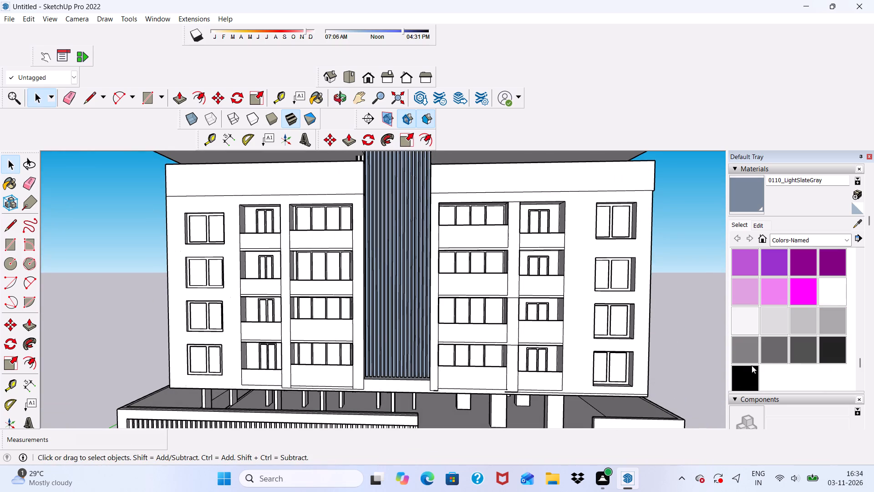
pyautogui.click(744, 374)
pyautogui.scroll(3, 557, 180)
pyautogui.scroll(5, 625, 247)
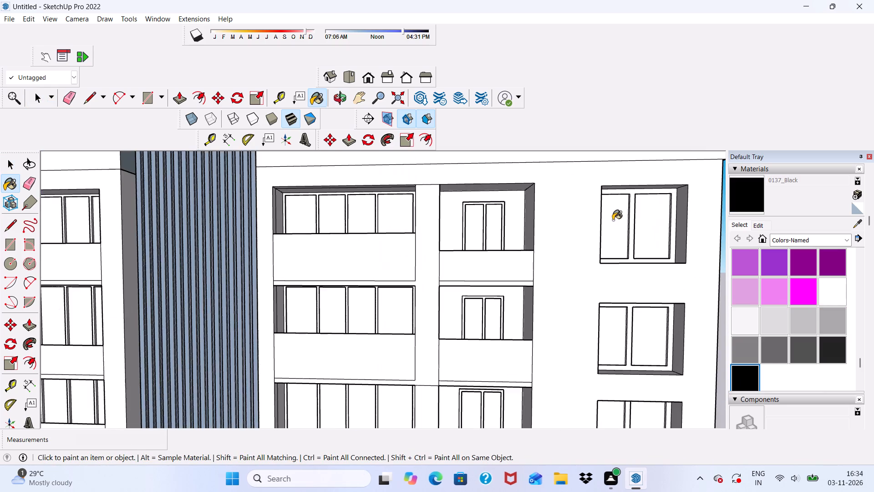
pyautogui.scroll(6, 625, 208)
pyautogui.scroll(10, 666, 353)
pyautogui.click(645, 266)
# Paint the side jamb and bottom inner faces of that frame's pane nearest the central wall with 0137_Black.
pyautogui.moveTo(641, 265); pyautogui.dragTo(635, 282, button='middle')
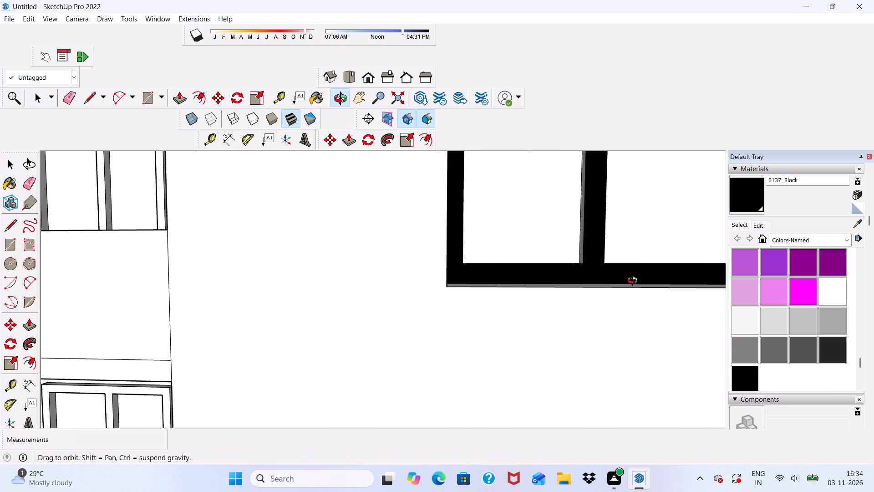
pyautogui.moveTo(635, 282); pyautogui.dragTo(562, 366, button='middle')
pyautogui.scroll(5, 486, 296)
pyautogui.scroll(5, 429, 259)
pyautogui.scroll(-6, 425, 272)
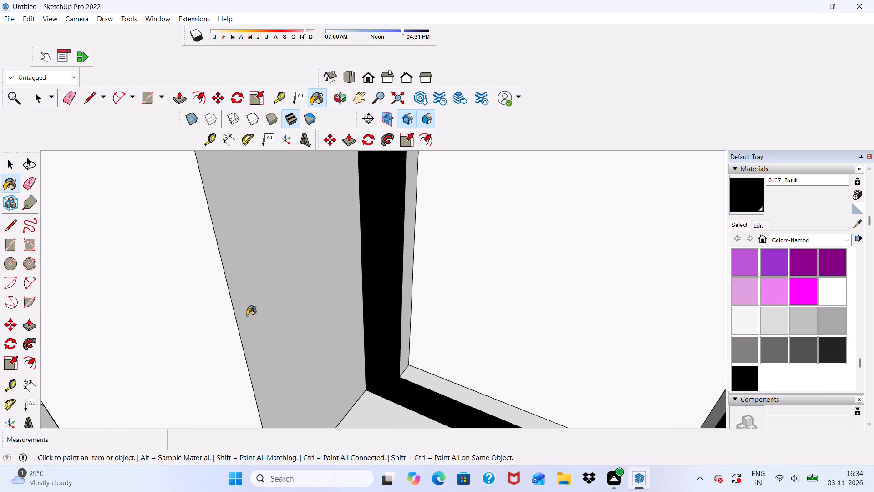
pyautogui.scroll(4, 410, 307)
pyautogui.click(401, 311)
pyautogui.scroll(-7, 394, 302)
pyautogui.scroll(5, 418, 372)
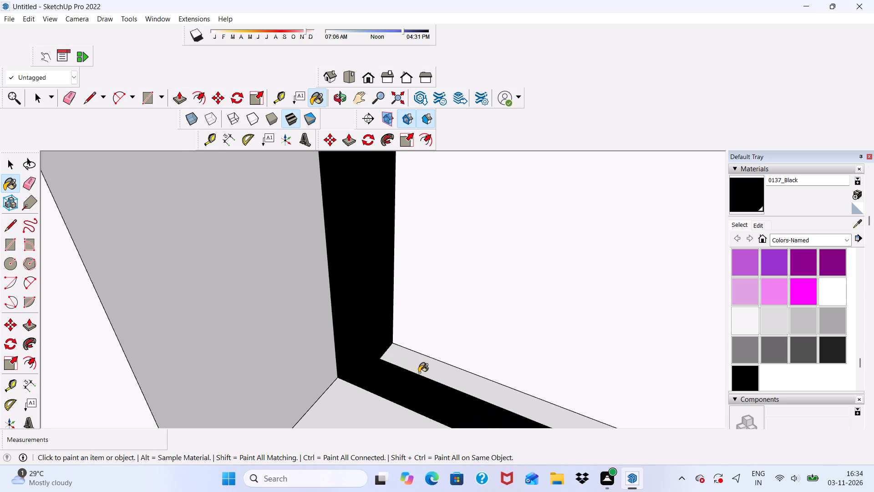
pyautogui.scroll(1, 419, 373)
pyautogui.click(427, 364)
pyautogui.scroll(-3, 349, 341)
# Paint both mullion sides, the second pane's bottom face and the outer jamb's inner face of the top-floor window frame 0137_Black.
pyautogui.moveTo(305, 341); pyautogui.dragTo(441, 327, button='middle')
pyautogui.scroll(1, 661, 294)
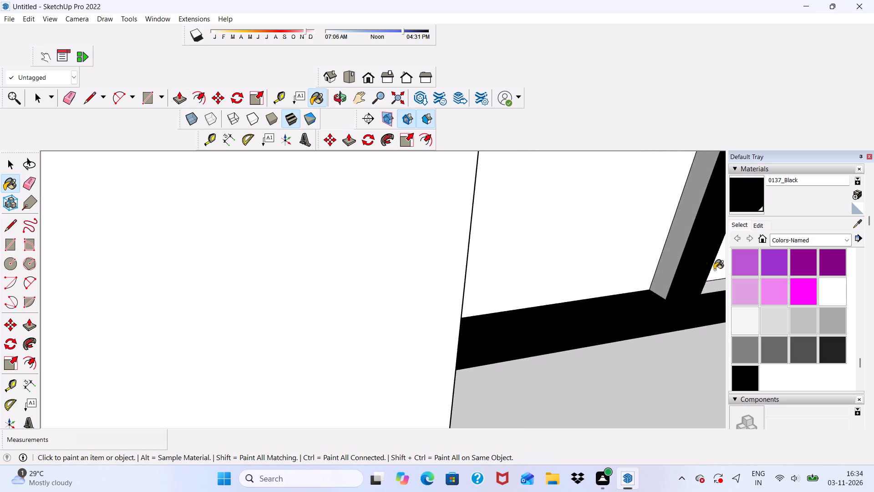
pyautogui.scroll(1, 714, 270)
pyautogui.click(661, 267)
pyautogui.scroll(-7, 416, 276)
pyautogui.scroll(6, 635, 301)
pyautogui.click(638, 286)
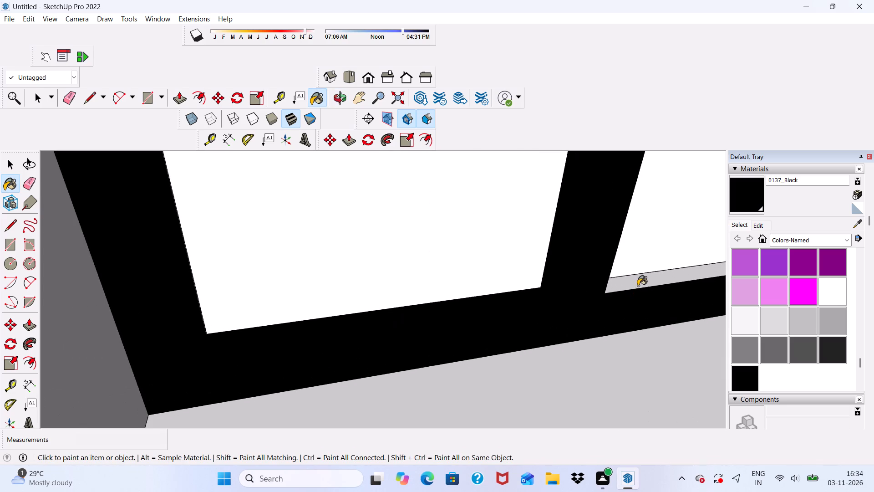
pyautogui.moveTo(637, 283); pyautogui.dragTo(416, 254, button='middle')
pyautogui.click(598, 311)
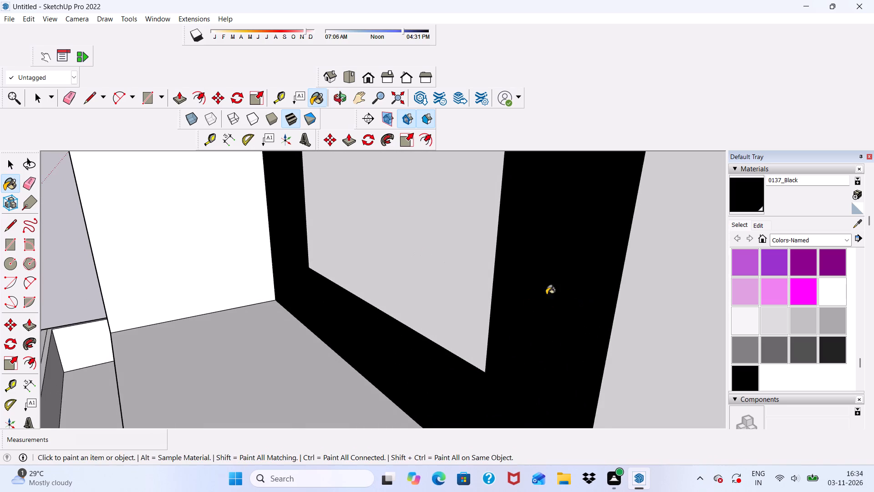
pyautogui.scroll(-6, 339, 262)
pyautogui.moveTo(351, 293); pyautogui.dragTo(631, 293, button='middle')
pyautogui.scroll(4, 652, 215)
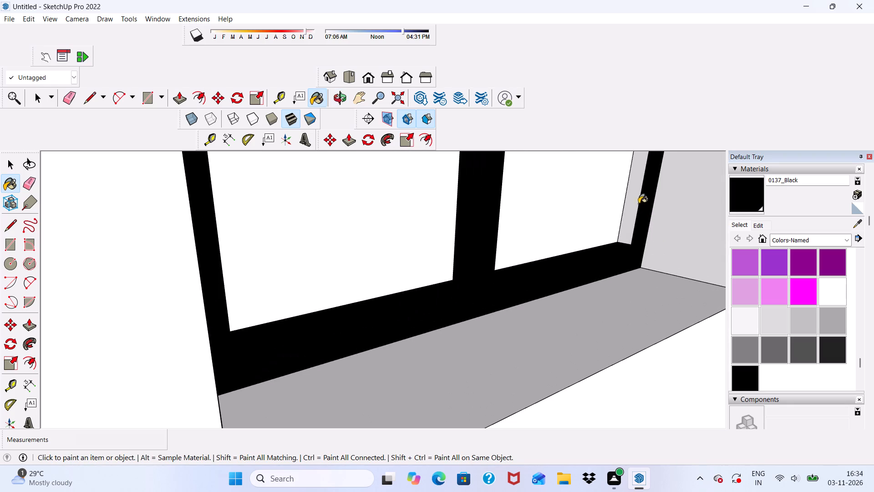
pyautogui.click(628, 207)
pyautogui.scroll(-12, 576, 272)
pyautogui.scroll(-11, 297, 364)
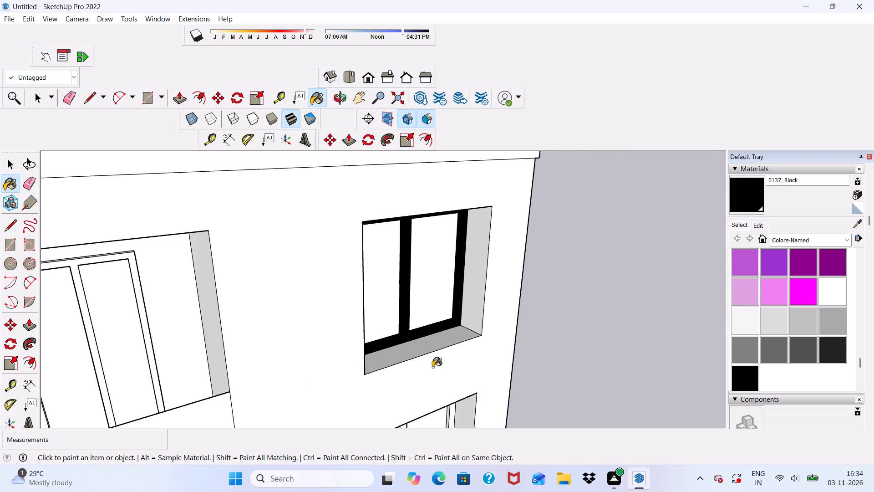
# Paint the top inner faces of both panes in the top-floor window frame with 0137_Black.
pyautogui.moveTo(427, 363); pyautogui.dragTo(375, 204, button='middle')
pyautogui.scroll(6, 377, 211)
pyautogui.scroll(11, 403, 265)
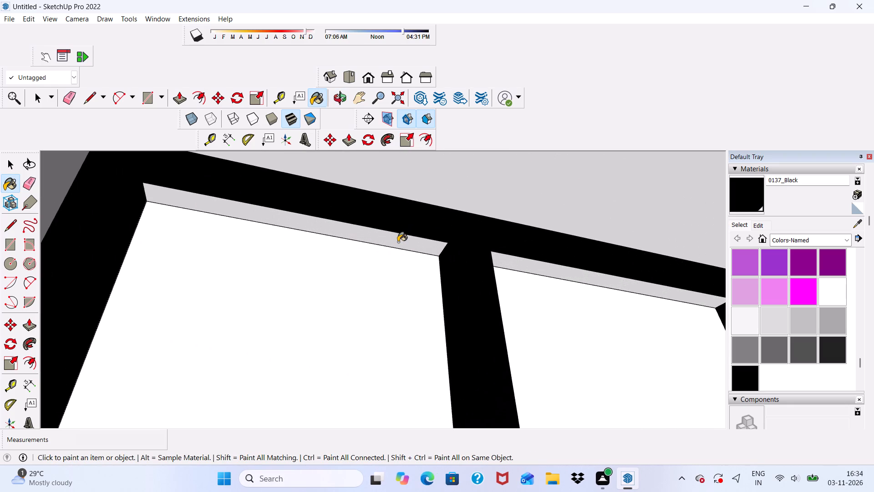
pyautogui.click(398, 242)
pyautogui.click(549, 263)
pyautogui.scroll(-2, 483, 246)
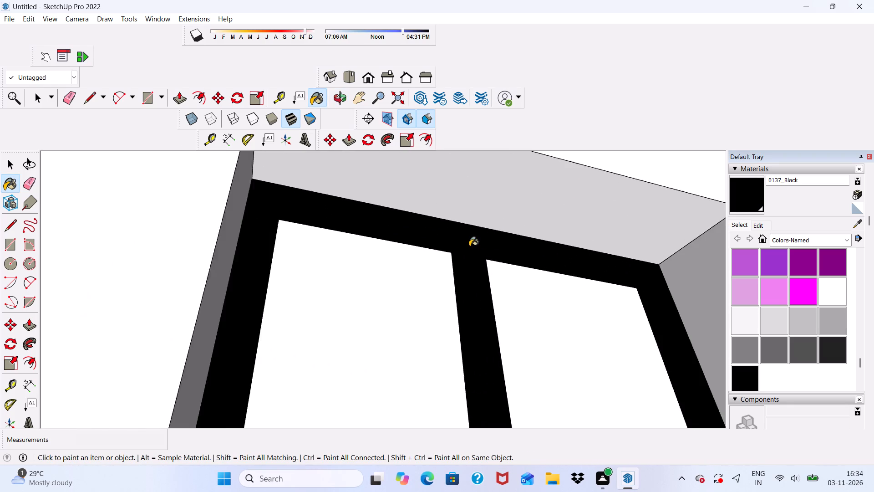
# Paint the front face of the window frame one floor below, plus its first pane's side jamb and top inner faces, with 0137_Black.
pyautogui.scroll(-20, 469, 246)
pyautogui.scroll(-1, 469, 246)
pyautogui.scroll(6, 493, 342)
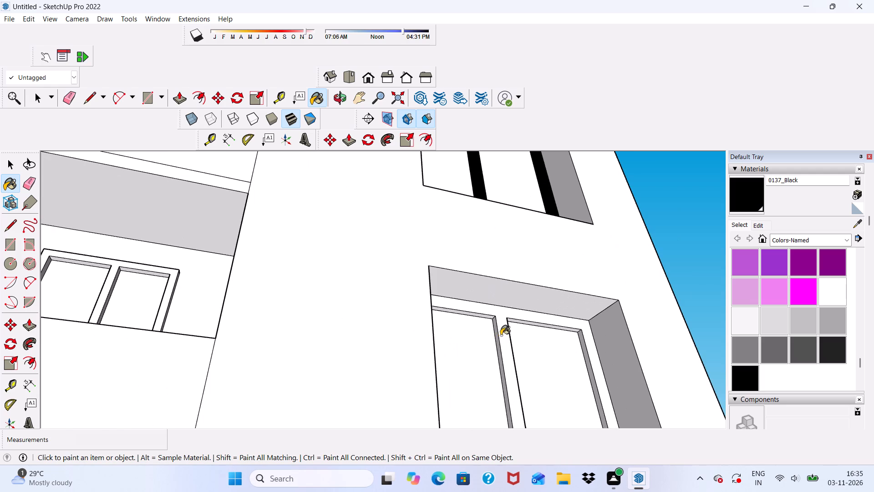
pyautogui.click(501, 335)
pyautogui.moveTo(534, 334); pyautogui.dragTo(370, 365, button='middle')
pyautogui.scroll(7, 395, 354)
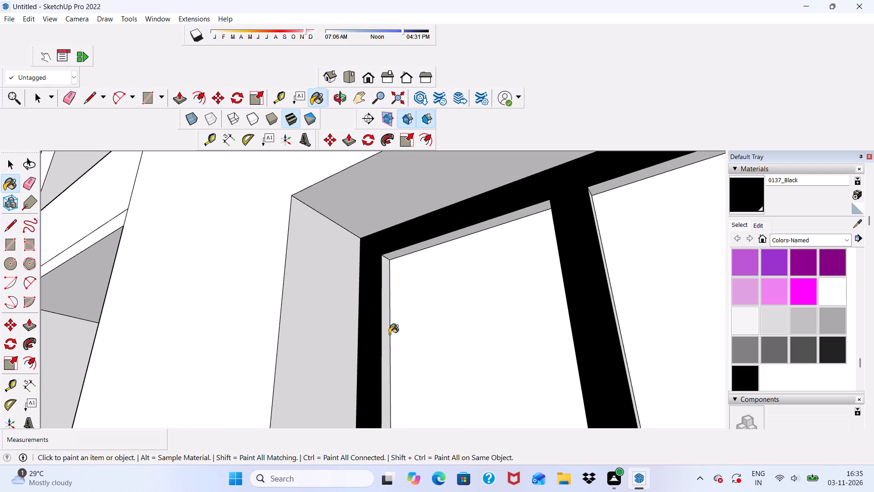
pyautogui.click(389, 334)
pyautogui.click(411, 247)
# Paint both mullion sides and the second pane's top inner face of the second window frame from the top with 0137_Black.
pyautogui.moveTo(434, 267); pyautogui.dragTo(440, 269, button='middle')
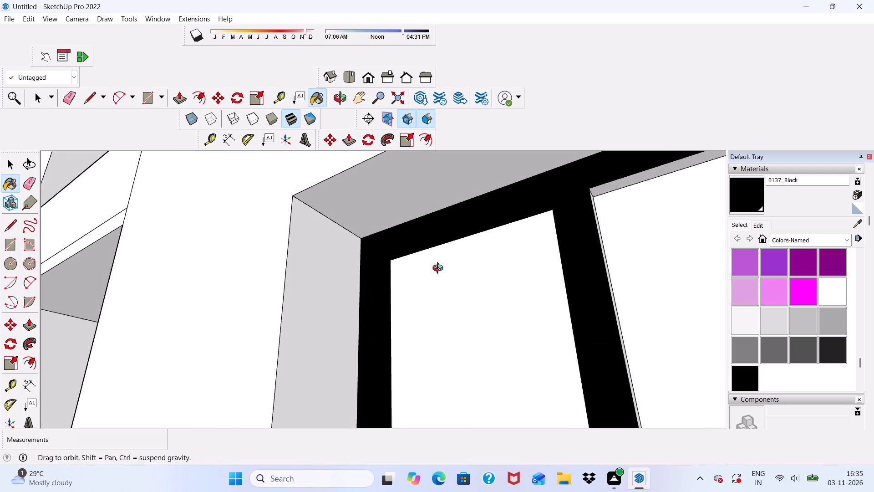
pyautogui.moveTo(440, 269); pyautogui.dragTo(566, 306, button='middle')
pyautogui.scroll(5, 621, 329)
pyautogui.click(613, 330)
pyautogui.scroll(-1, 634, 332)
pyautogui.moveTo(624, 343); pyautogui.dragTo(554, 370, button='middle')
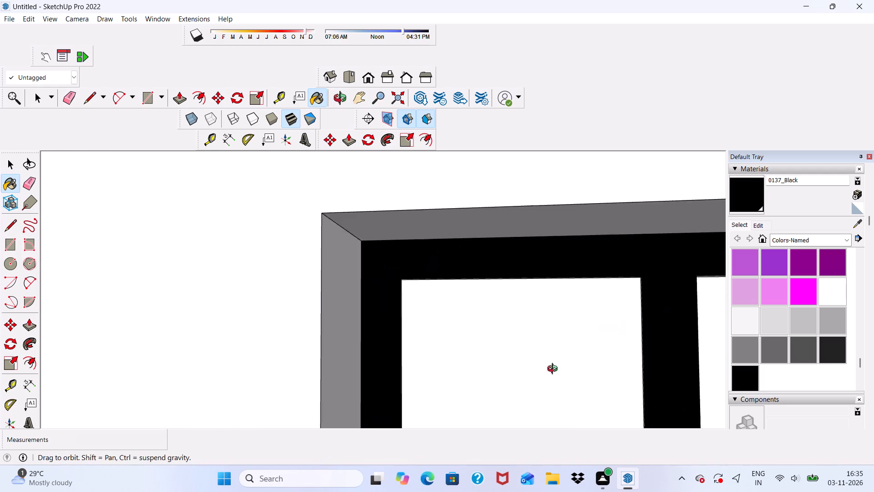
pyautogui.moveTo(554, 370); pyautogui.dragTo(377, 373, button='middle')
pyautogui.click(545, 327)
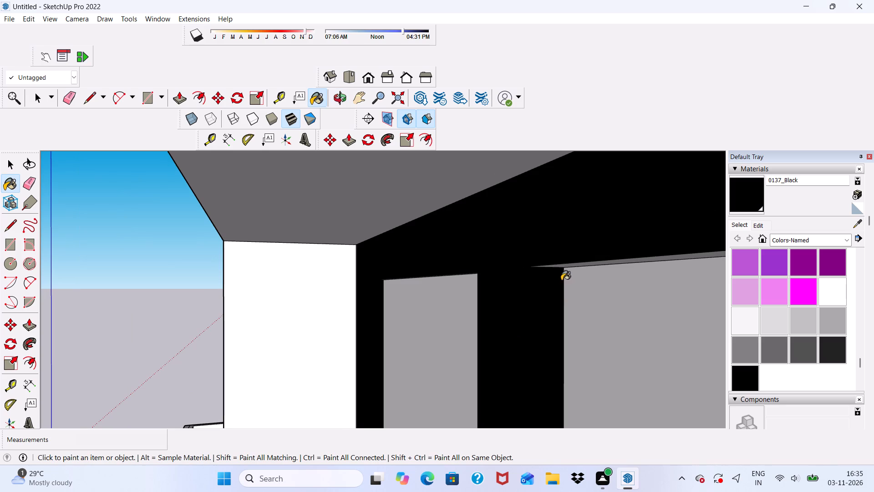
pyautogui.moveTo(563, 279); pyautogui.dragTo(620, 203, button='middle')
pyautogui.click(575, 254)
# Paint the outer jamb's inner face and both bottom inner faces of the second window frame from the top with 0137_Black.
pyautogui.scroll(-3, 512, 262)
pyautogui.moveTo(503, 276); pyautogui.dragTo(557, 292, button='middle')
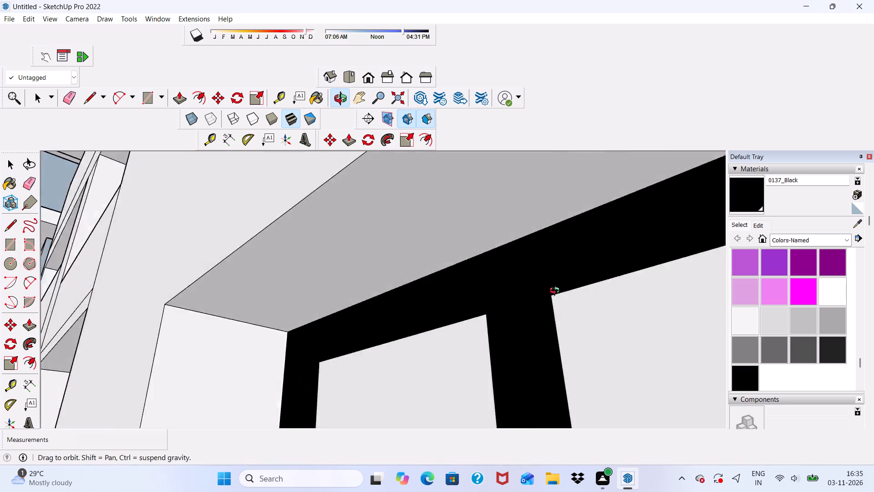
pyautogui.moveTo(557, 292); pyautogui.dragTo(691, 351, button='middle')
pyautogui.scroll(1, 637, 280)
pyautogui.scroll(-11, 544, 194)
pyautogui.moveTo(646, 350); pyautogui.dragTo(654, 361, button='middle')
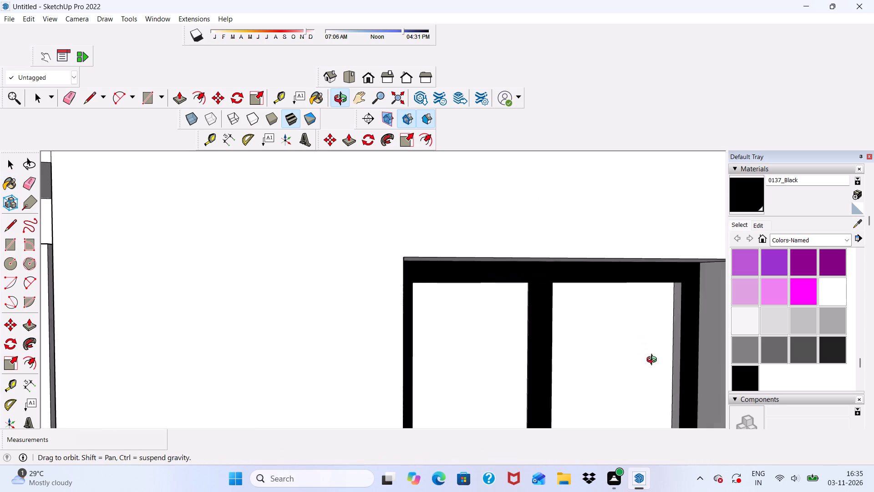
pyautogui.moveTo(654, 361); pyautogui.dragTo(666, 372, button='middle')
pyautogui.scroll(7, 663, 356)
pyautogui.click(648, 323)
pyautogui.scroll(-14, 489, 178)
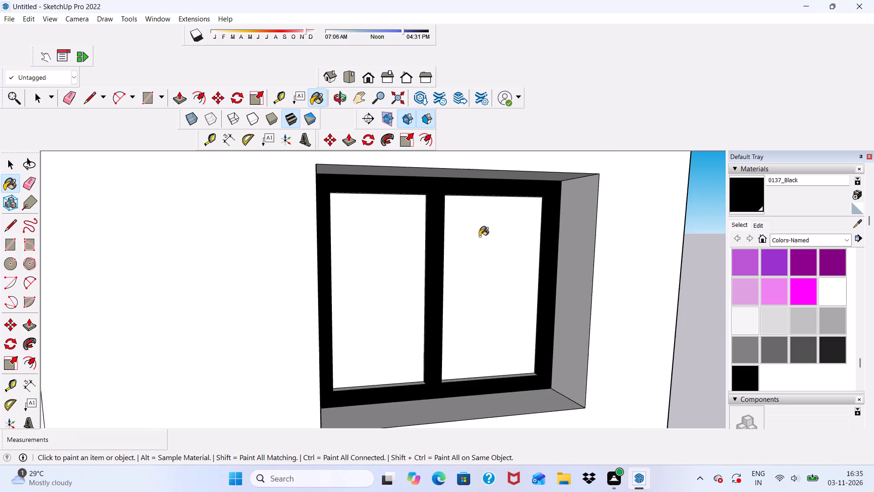
pyautogui.moveTo(490, 213); pyautogui.dragTo(475, 315, button='middle')
pyautogui.scroll(7, 475, 315)
pyautogui.click(453, 376)
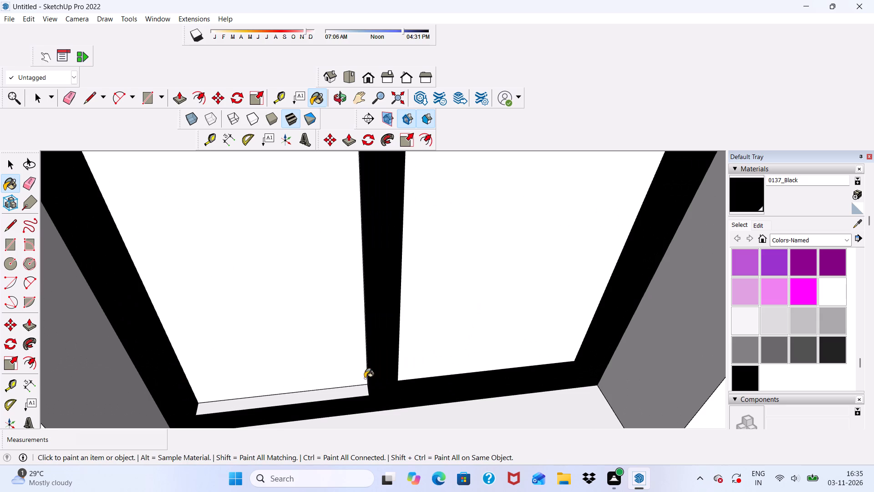
pyautogui.click(285, 397)
pyautogui.scroll(-11, 292, 346)
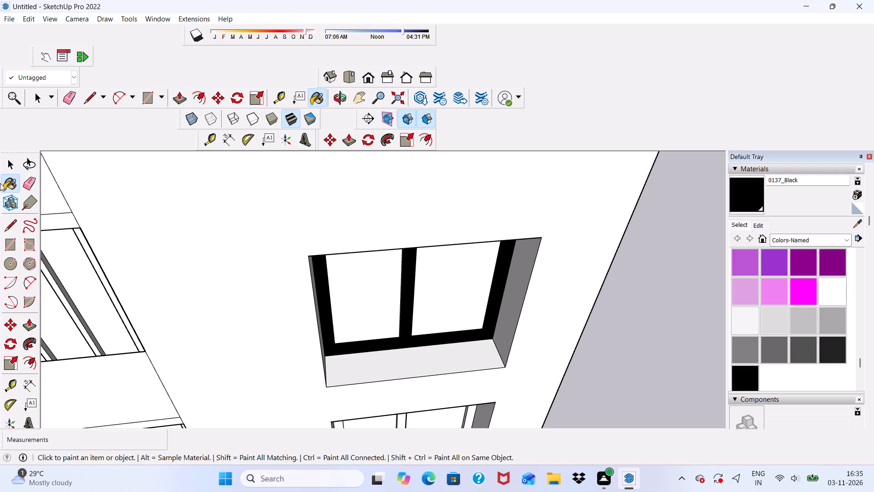
# Paint the third window frame's front, first pane's side and bottom inner faces, and the mullion side facing the second pane 0137_Black.
pyautogui.scroll(-10, 316, 204)
pyautogui.moveTo(357, 350); pyautogui.dragTo(389, 225, button='middle')
pyautogui.scroll(12, 422, 301)
pyautogui.click(383, 330)
pyautogui.moveTo(412, 333); pyautogui.dragTo(219, 386, button='middle')
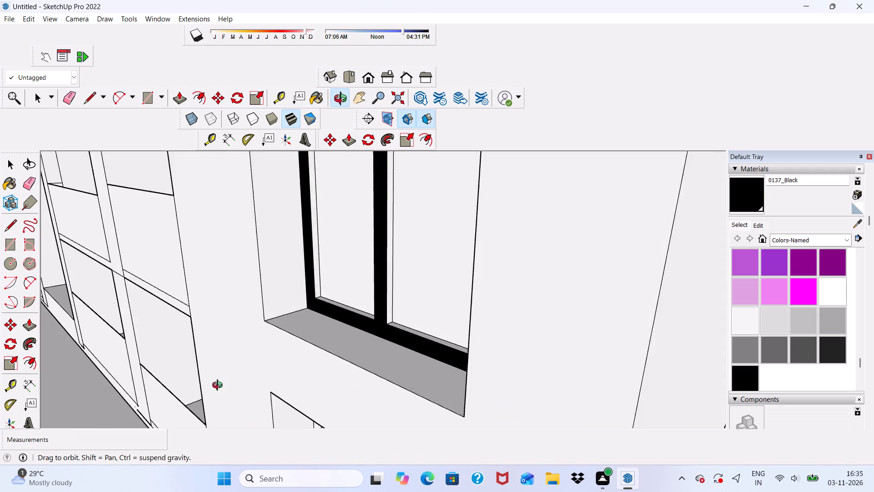
pyautogui.moveTo(219, 386); pyautogui.dragTo(218, 374, button='middle')
pyautogui.scroll(10, 330, 291)
pyautogui.click(297, 266)
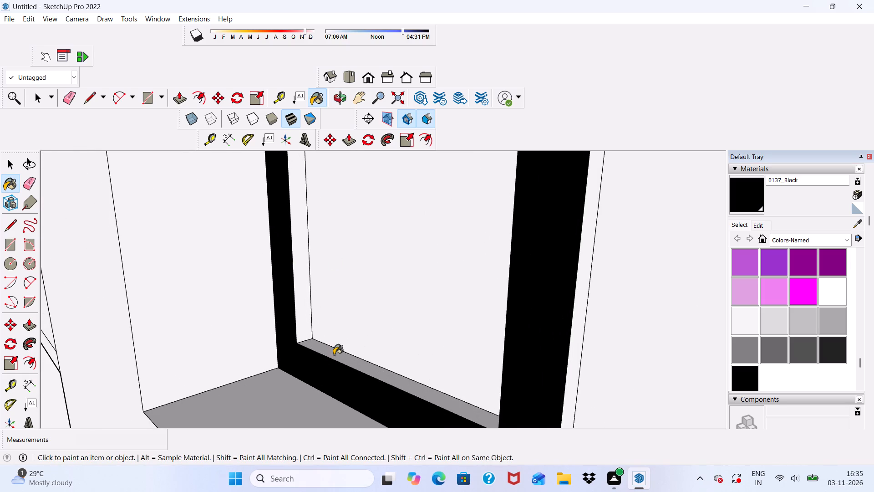
pyautogui.click(334, 354)
pyautogui.click(580, 328)
# Paint the third window frame's remaining mullion side, second pane's bottom face and outer jamb's inner face with 0137_Black.
pyautogui.scroll(-2, 459, 343)
pyautogui.moveTo(427, 350); pyautogui.dragTo(612, 369, button='middle')
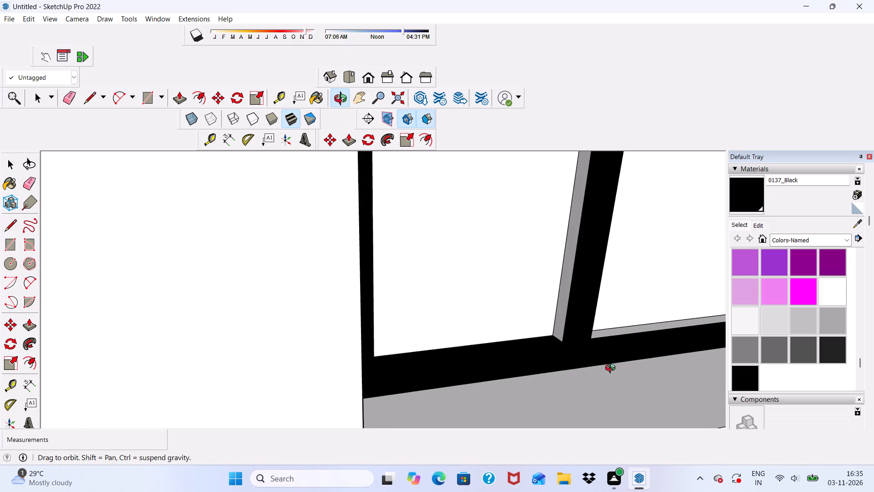
pyautogui.moveTo(612, 369); pyautogui.dragTo(614, 368, button='middle')
pyautogui.scroll(4, 581, 303)
pyautogui.click(560, 280)
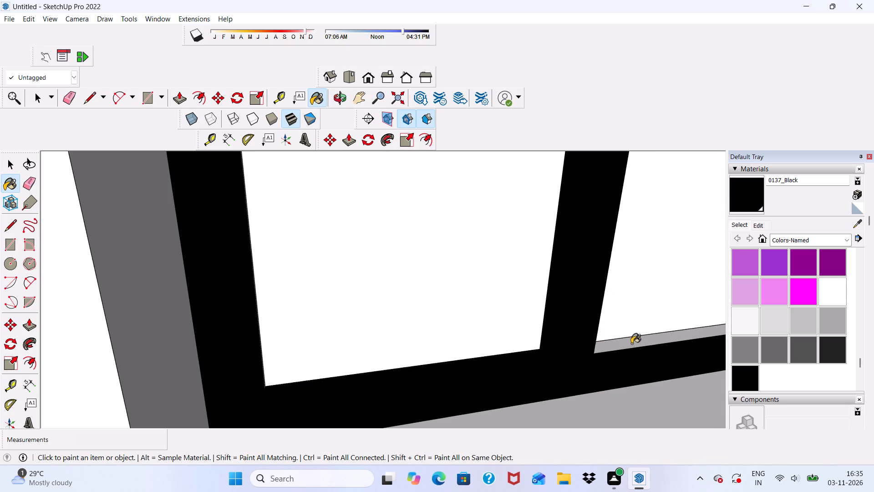
pyautogui.click(631, 342)
pyautogui.scroll(-10, 538, 316)
pyautogui.scroll(4, 662, 312)
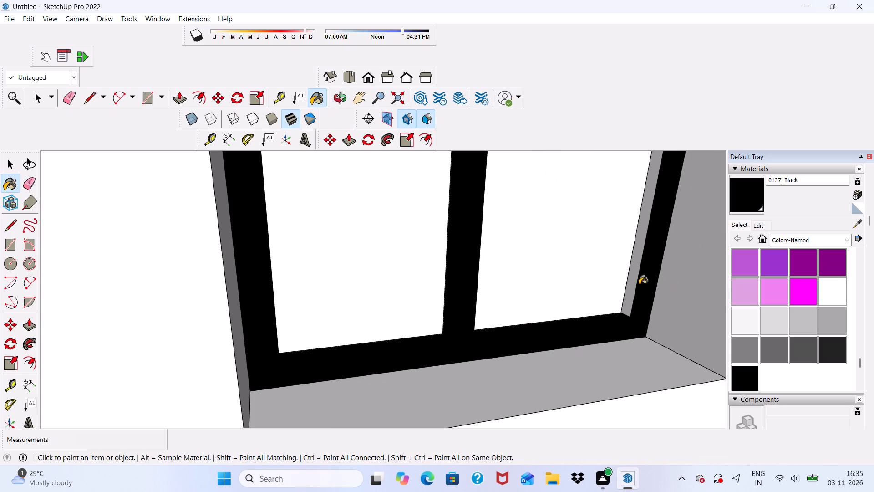
pyautogui.click(630, 284)
pyautogui.scroll(-12, 630, 284)
pyautogui.moveTo(640, 364); pyautogui.dragTo(621, 198, button='middle')
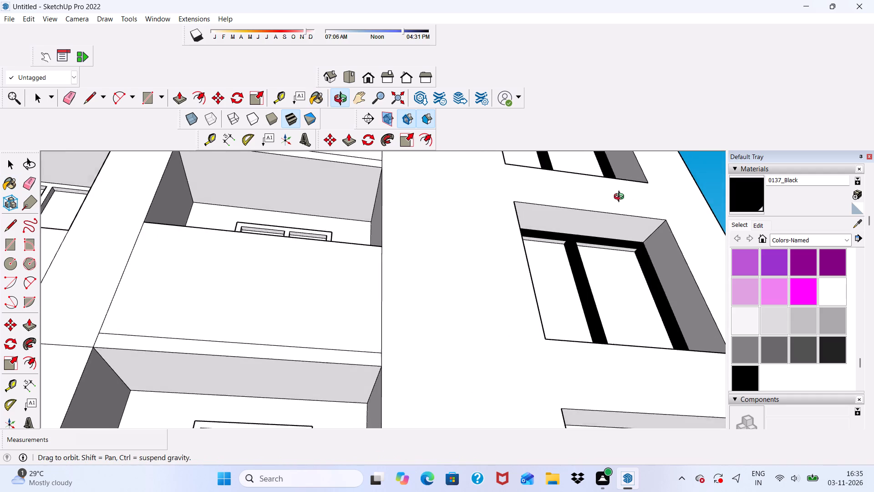
# Paint the top inner faces of both panes in the third window frame from the top with 0137_Black.
pyautogui.moveTo(621, 198); pyautogui.dragTo(619, 191, button='middle')
pyautogui.scroll(10, 618, 228)
pyautogui.click(589, 250)
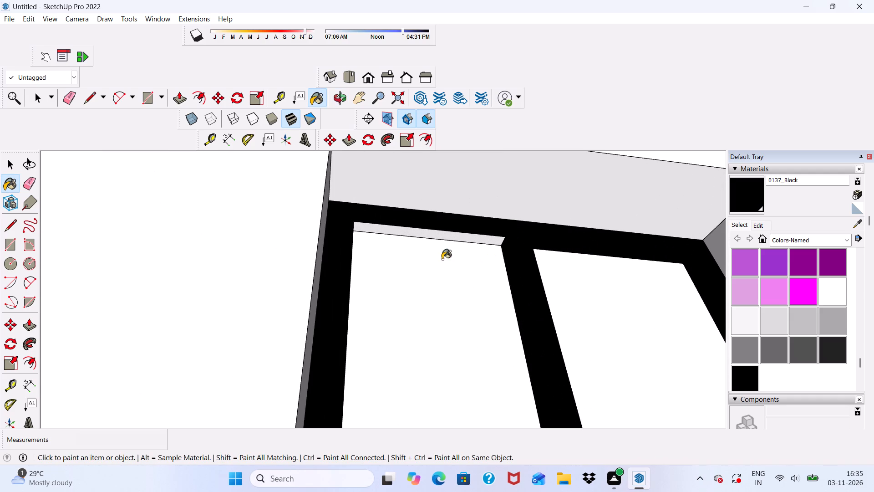
pyautogui.click(419, 235)
pyautogui.scroll(-6, 405, 256)
pyautogui.scroll(-5, 393, 208)
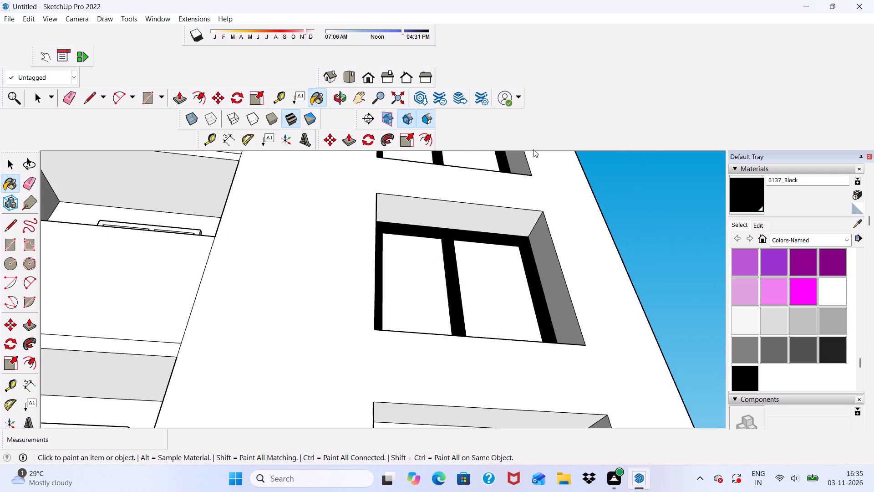
# Paint the lowest window frame's front and its first pane's jamb, bottom and mullion inner faces with 0137_Black.
pyautogui.scroll(-11, 532, 151)
pyautogui.moveTo(523, 242); pyautogui.dragTo(508, 369, button='middle')
pyautogui.scroll(6, 497, 278)
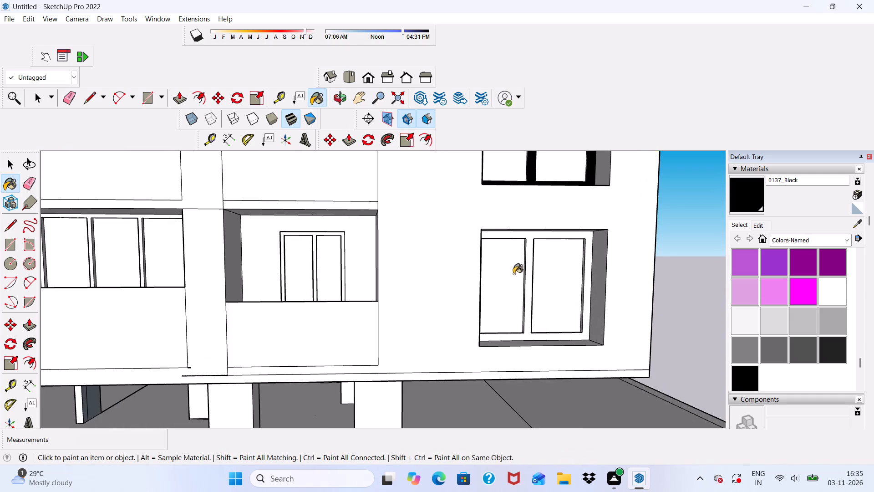
pyautogui.scroll(5, 521, 280)
pyautogui.click(532, 293)
pyautogui.scroll(5, 519, 369)
pyautogui.moveTo(471, 354); pyautogui.dragTo(412, 366, button='middle')
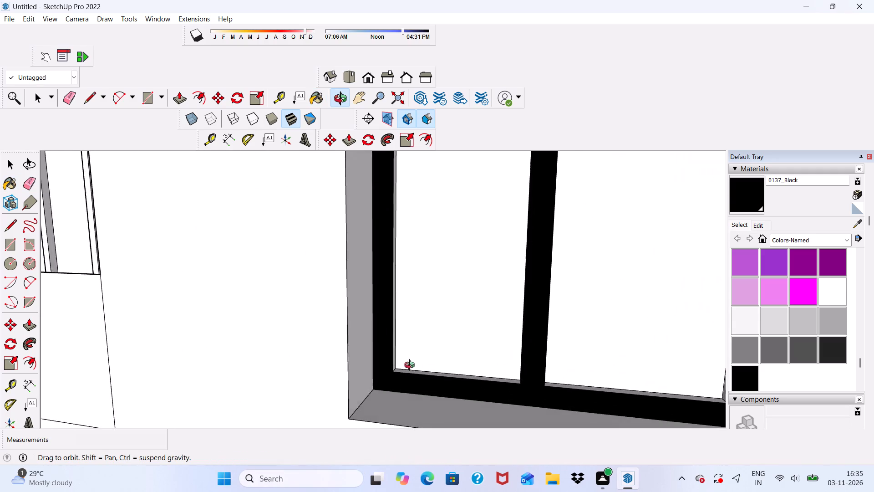
pyautogui.moveTo(412, 366); pyautogui.dragTo(371, 366, button='middle')
pyautogui.scroll(4, 369, 334)
pyautogui.click(388, 311)
pyautogui.scroll(1, 407, 384)
pyautogui.click(409, 394)
pyautogui.scroll(-2, 409, 394)
pyautogui.moveTo(409, 392); pyautogui.dragTo(523, 396, button='middle')
pyautogui.scroll(6, 523, 396)
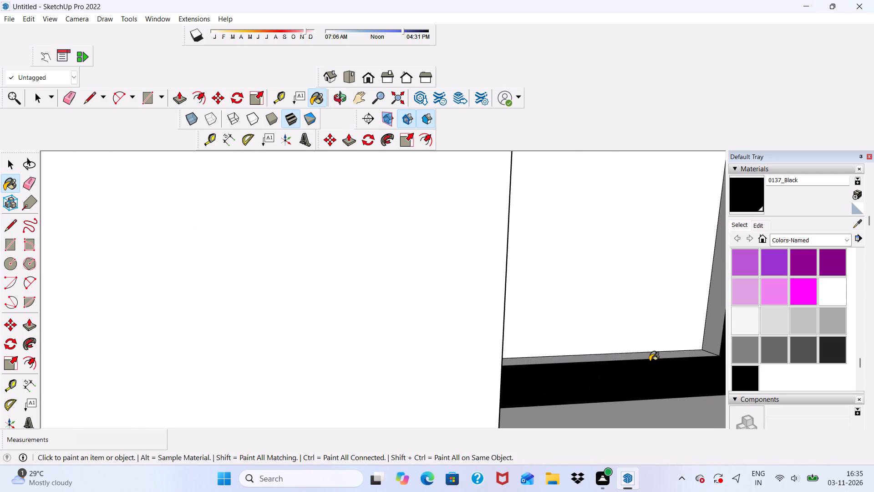
pyautogui.click(658, 354)
pyautogui.click(711, 338)
# Paint the outer jamb's inner face, bottom face and mullion side of the lowest window's second pane with 0137_Black.
pyautogui.scroll(-3, 517, 332)
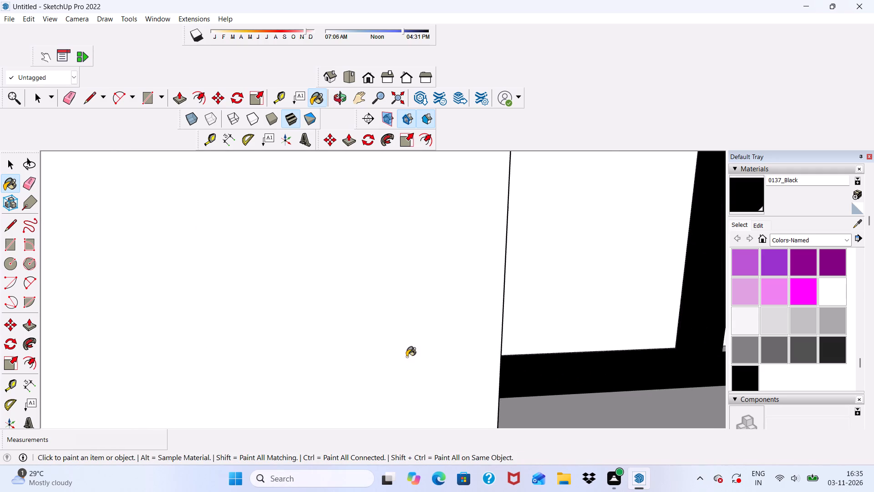
pyautogui.scroll(-3, 407, 357)
pyautogui.scroll(-6, 373, 314)
pyautogui.scroll(5, 628, 331)
pyautogui.click(676, 321)
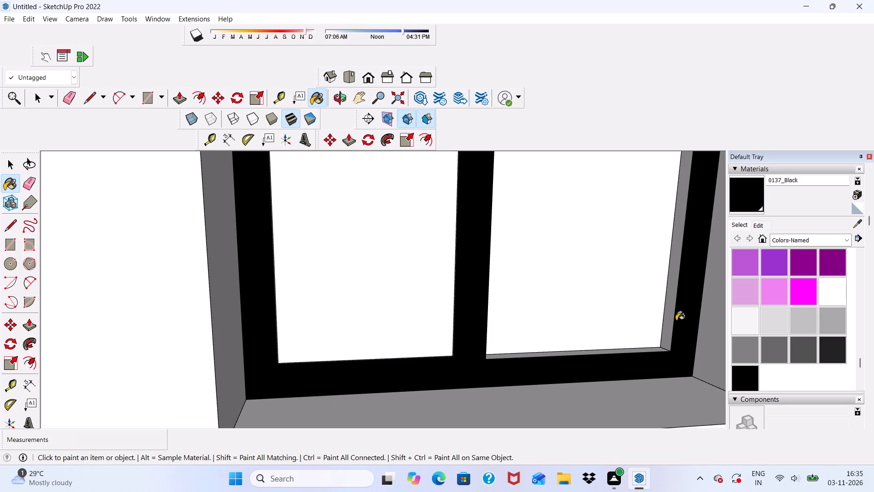
pyautogui.click(671, 322)
pyautogui.scroll(1, 626, 362)
pyautogui.moveTo(625, 361); pyautogui.dragTo(425, 422, button='middle')
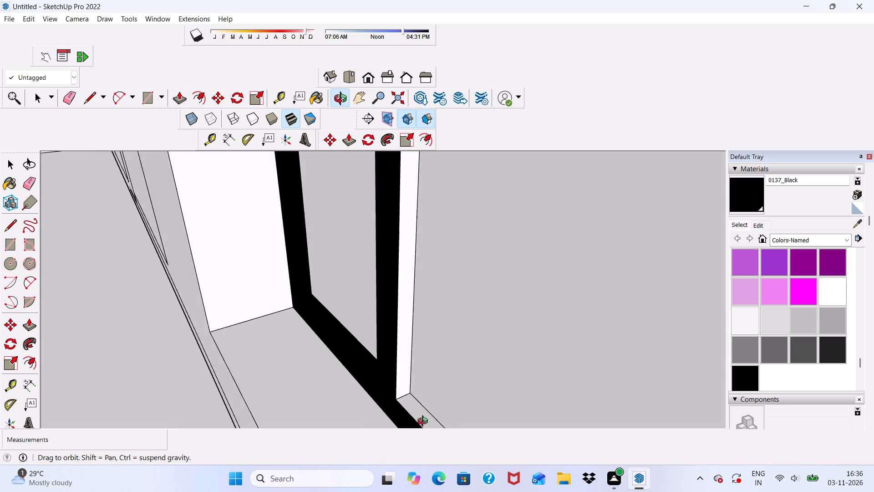
pyautogui.moveTo(425, 422); pyautogui.dragTo(416, 411, button='middle')
pyautogui.click(410, 411)
pyautogui.click(399, 347)
# Paint the top inner faces of both panes in the lowest window frame with 0137_Black.
pyautogui.scroll(-8, 388, 336)
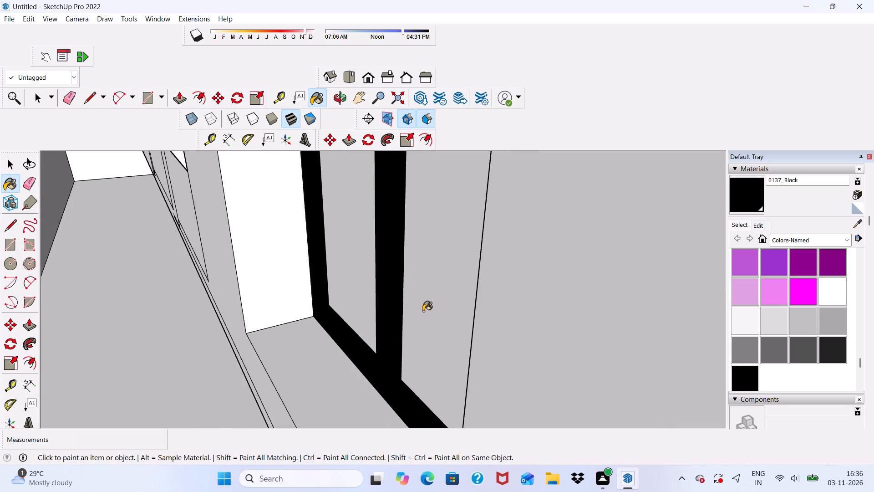
pyautogui.scroll(-3, 423, 311)
pyautogui.moveTo(423, 354); pyautogui.dragTo(621, 246, button='middle')
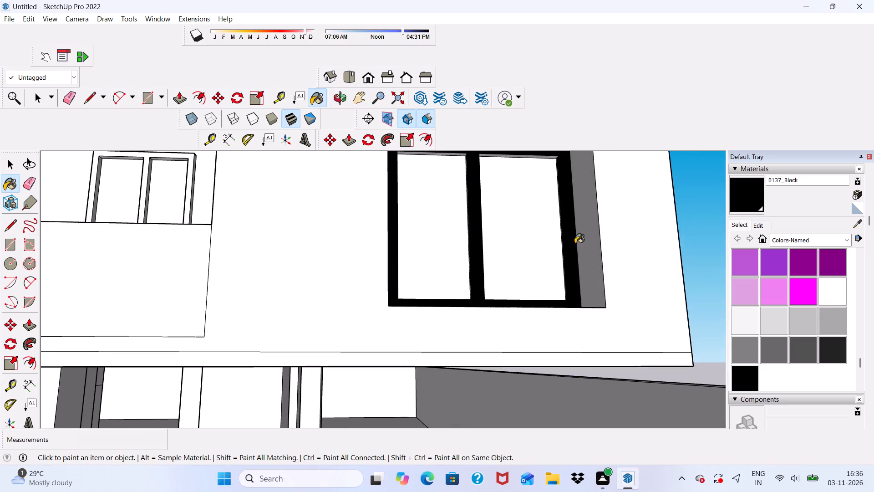
pyautogui.scroll(-4, 534, 266)
pyautogui.moveTo(496, 207); pyautogui.dragTo(483, 196, button='middle')
pyautogui.scroll(8, 483, 196)
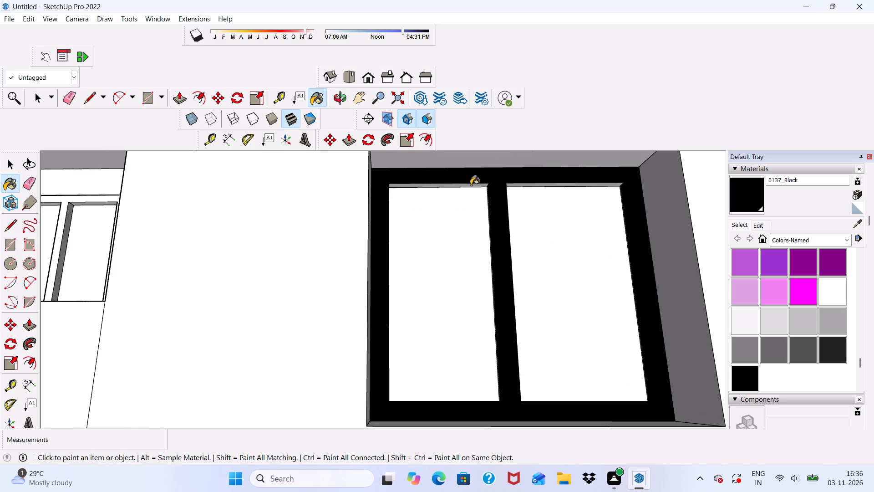
pyautogui.scroll(5, 471, 185)
pyautogui.click(468, 185)
pyautogui.click(553, 186)
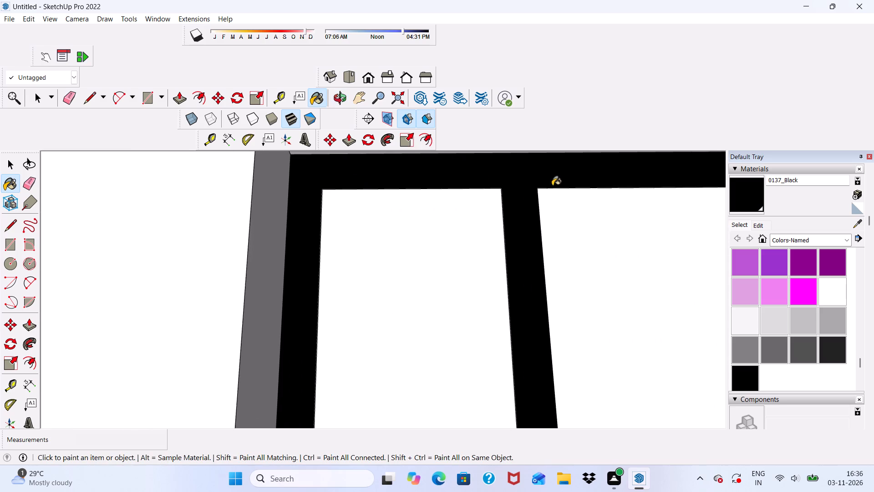
# Paint a four-pane window frame beside the ribbed wall 0137_Black, covering its front, one middle pane's top and sides, and the adjoining pane's top face.
pyautogui.scroll(-20, 537, 196)
pyautogui.scroll(-13, 537, 196)
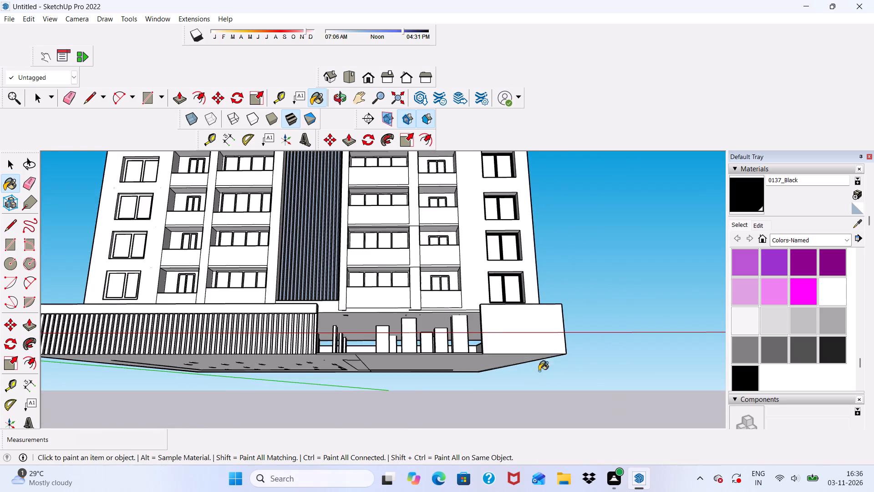
pyautogui.scroll(6, 367, 233)
pyautogui.scroll(20, 419, 205)
pyautogui.scroll(4, 419, 205)
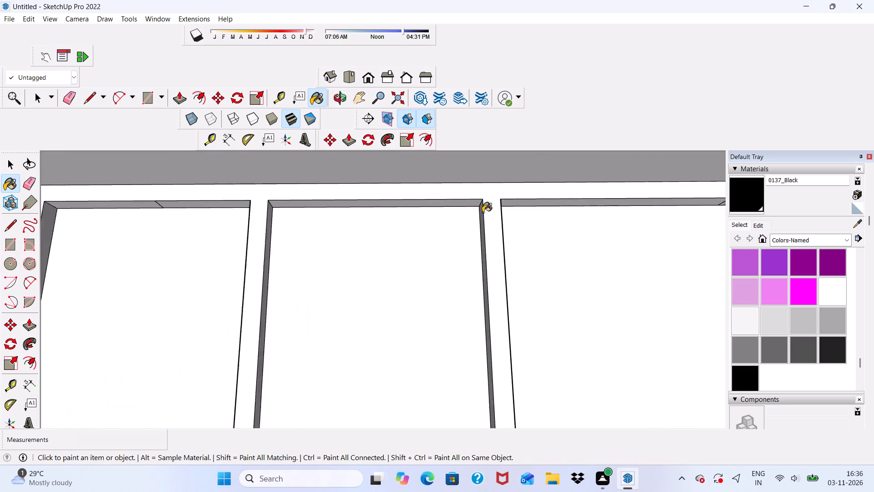
pyautogui.scroll(2, 483, 212)
pyautogui.click(490, 210)
pyautogui.scroll(5, 274, 223)
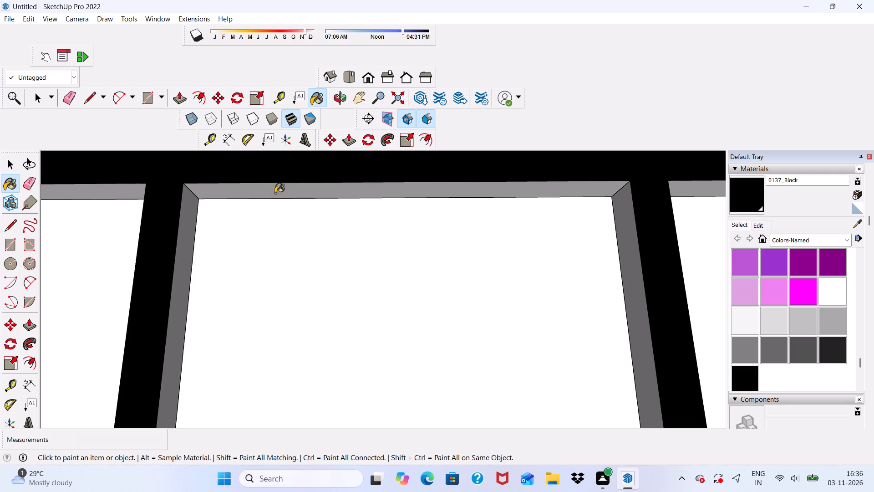
pyautogui.click(277, 191)
pyautogui.moveTo(177, 266); pyautogui.dragTo(178, 266)
pyautogui.moveTo(178, 266); pyautogui.dragTo(181, 266)
pyautogui.scroll(-3, 282, 241)
pyautogui.click(552, 253)
pyautogui.click(599, 206)
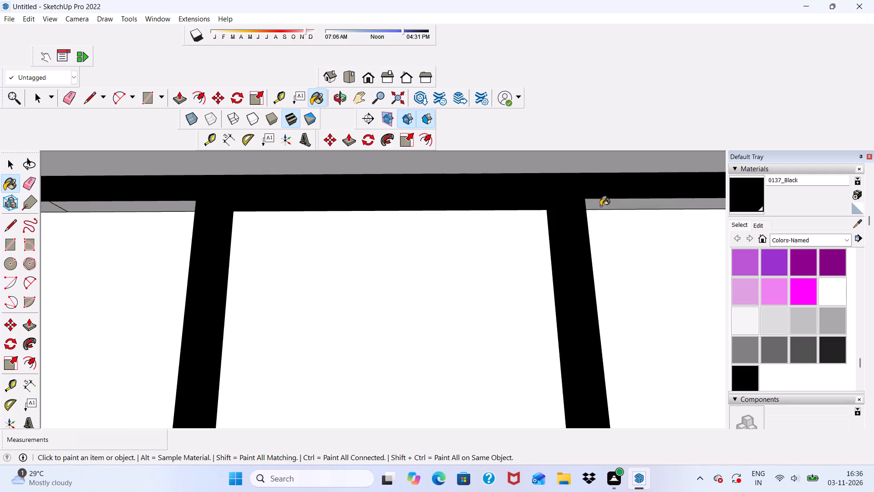
# Paint the other panes' top inner faces and the exposed mullion side of the same four-pane window with 0137_Black.
pyautogui.scroll(-6, 577, 198)
pyautogui.scroll(3, 188, 213)
pyautogui.click(194, 208)
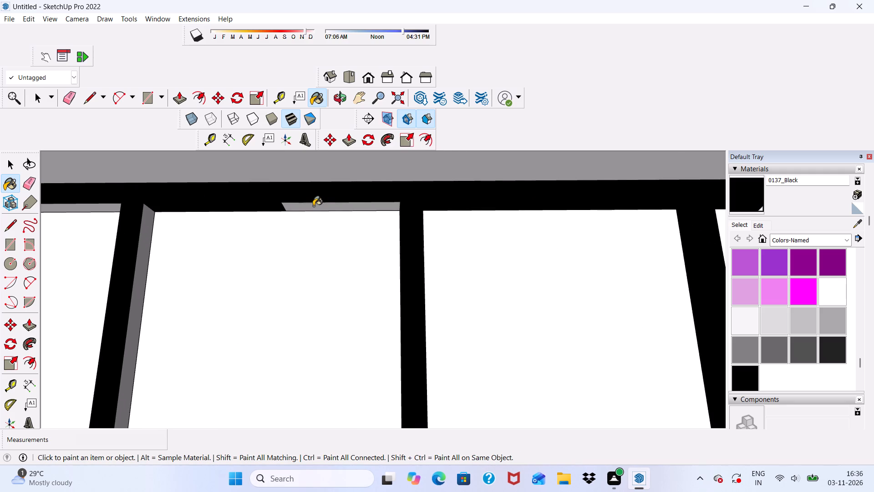
pyautogui.click(316, 205)
pyautogui.click(137, 281)
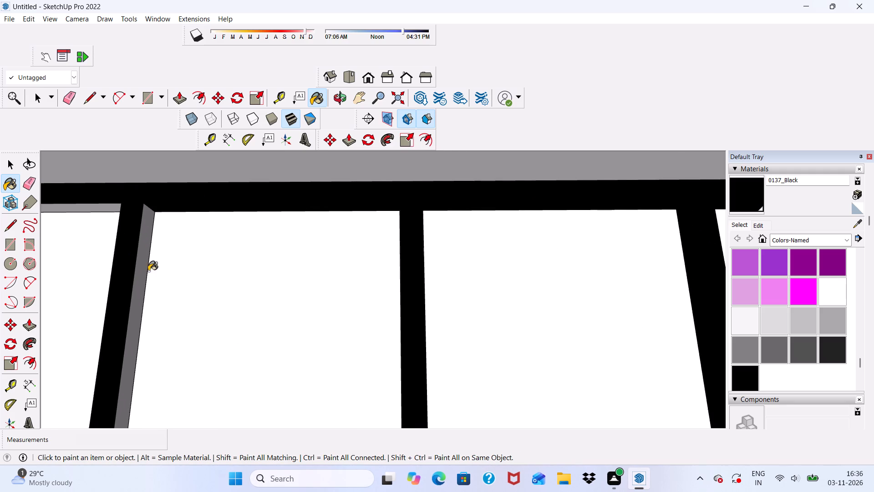
pyautogui.scroll(-6, 159, 261)
pyautogui.scroll(6, 95, 247)
pyautogui.click(131, 225)
pyautogui.scroll(-5, 145, 220)
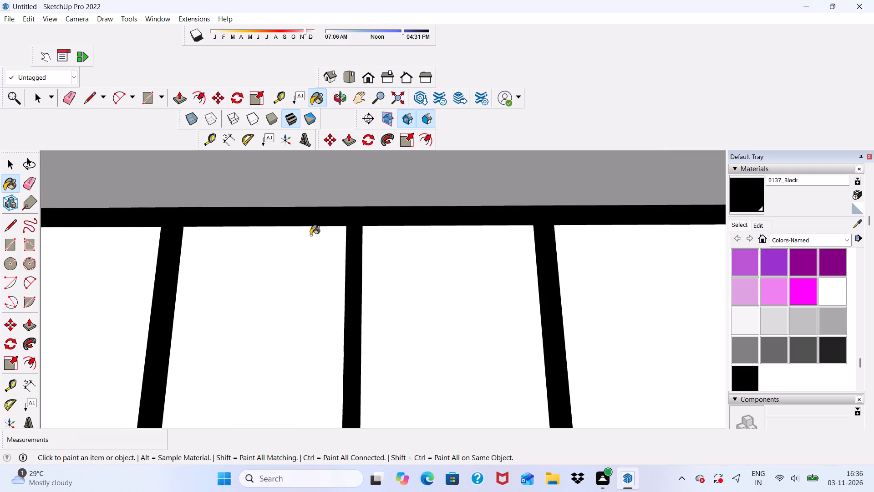
# Paint the end jamb's inner face and the remaining top corner face of the four-pane window with 0137_Black.
pyautogui.scroll(-6, 310, 235)
pyautogui.moveTo(503, 311); pyautogui.dragTo(562, 333, button='middle')
pyautogui.scroll(7, 562, 333)
pyautogui.click(561, 319)
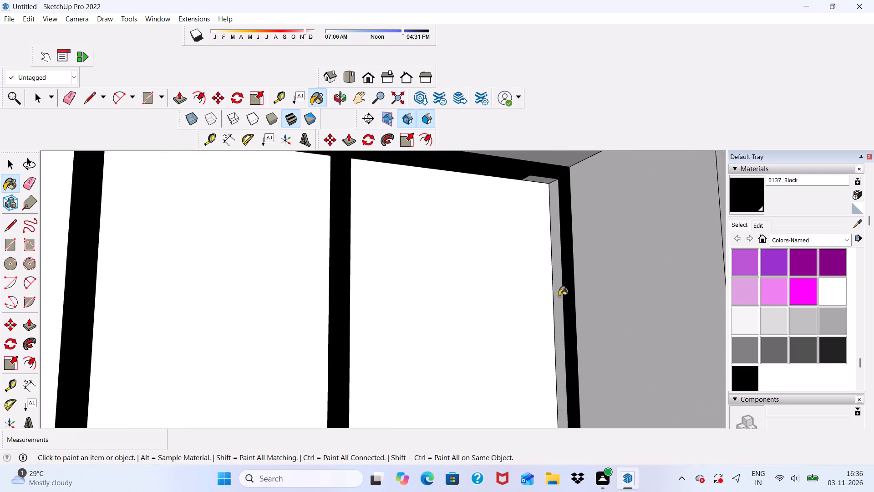
pyautogui.scroll(2, 552, 210)
pyautogui.click(546, 176)
# Paint the remaining vertical inner faces of the four-pane window frame with 0137_Black.
pyautogui.scroll(-5, 546, 176)
pyautogui.moveTo(531, 249); pyautogui.dragTo(322, 299, button='middle')
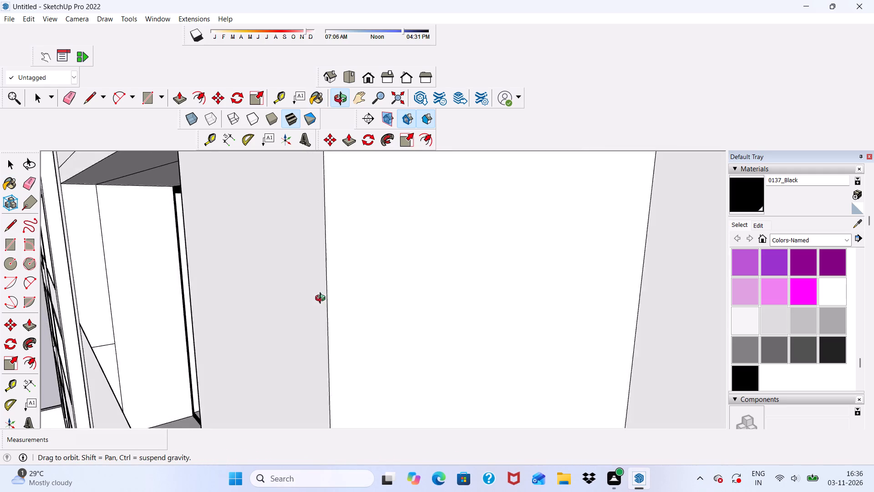
pyautogui.moveTo(322, 299); pyautogui.dragTo(373, 311, button='middle')
pyautogui.scroll(6, 350, 286)
pyautogui.click(311, 269)
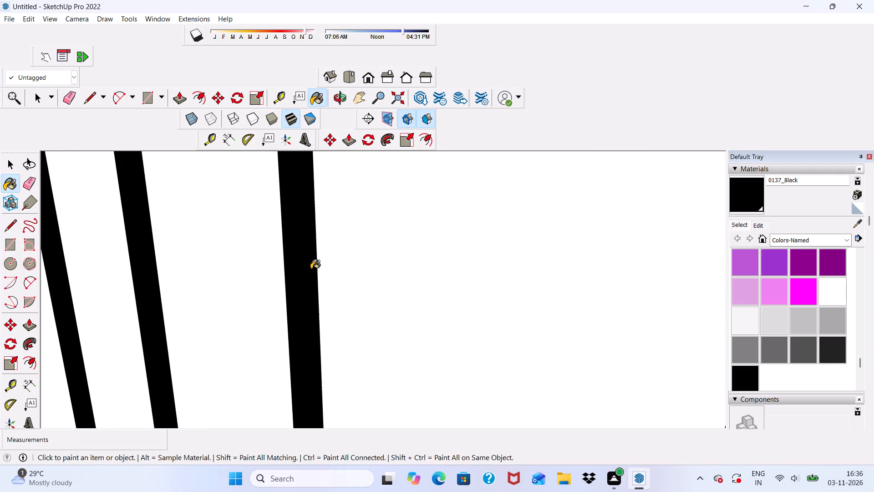
pyautogui.scroll(-12, 311, 272)
pyautogui.scroll(6, 149, 283)
pyautogui.click(163, 272)
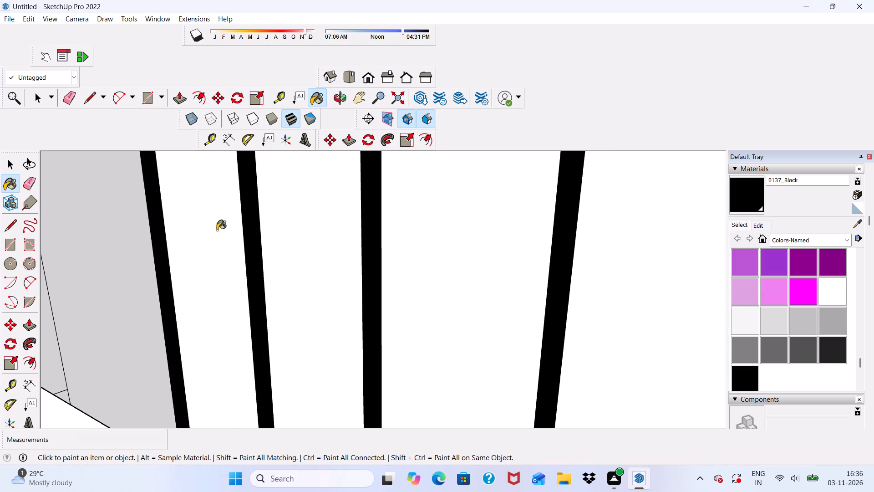
pyautogui.scroll(-9, 219, 229)
# Paint the bottom inner faces of all four panes in the four-pane window with 0137_Black.
pyautogui.scroll(1, 298, 241)
pyautogui.moveTo(298, 241); pyautogui.dragTo(270, 311, button='middle')
pyautogui.scroll(4, 287, 364)
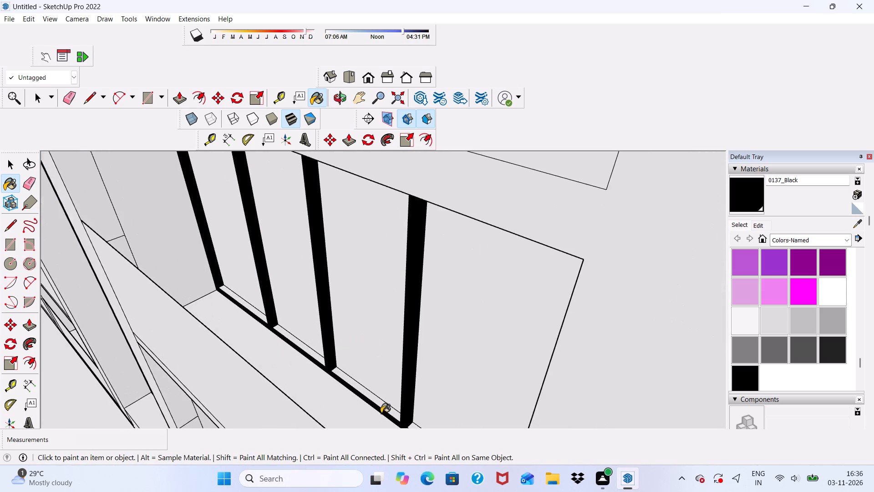
pyautogui.scroll(5, 381, 413)
pyautogui.scroll(-6, 373, 326)
pyautogui.scroll(5, 417, 418)
pyautogui.click(422, 394)
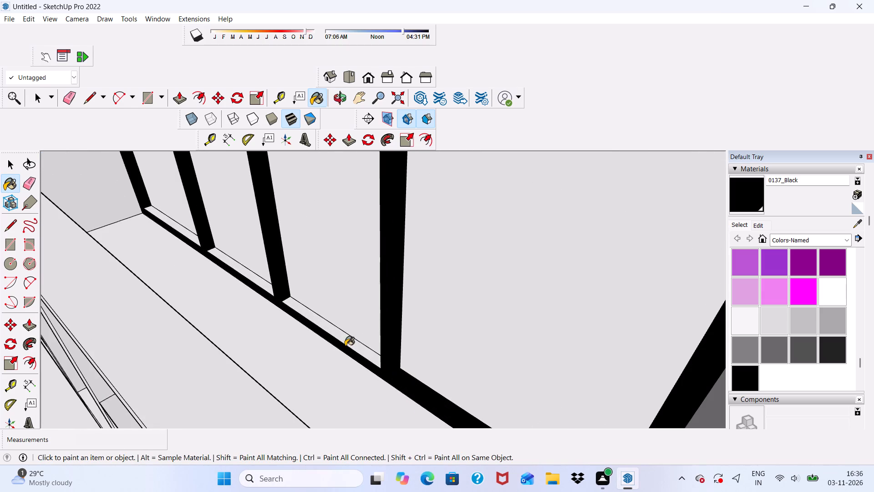
pyautogui.click(346, 338)
pyautogui.scroll(5, 208, 248)
pyautogui.click(232, 270)
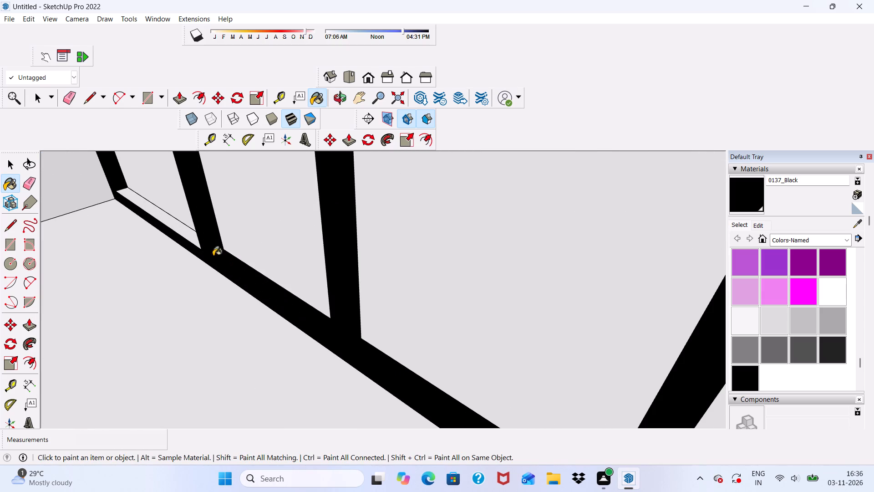
pyautogui.click(171, 225)
pyautogui.scroll(-6, 171, 260)
pyautogui.scroll(-6, 224, 295)
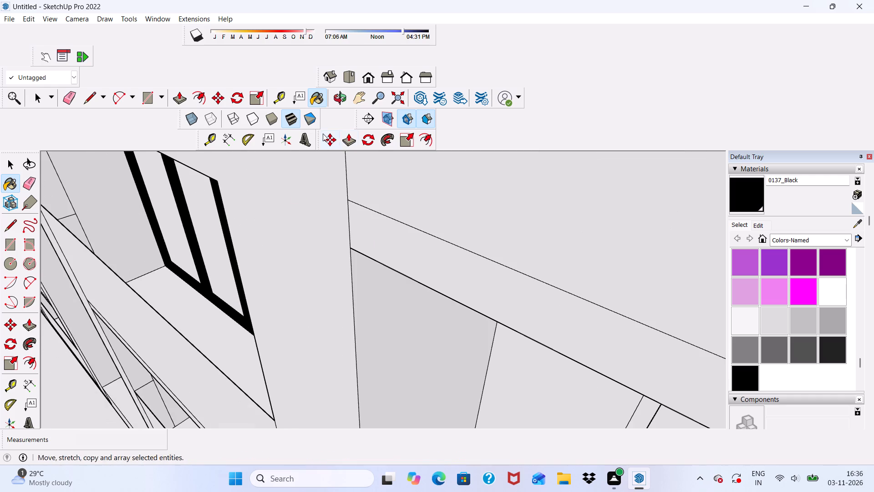
# Paint the front of the four-pane window frame second from the bottom, beside the ribbed wall in the right block, with 0137_Black.
pyautogui.click(369, 74)
pyautogui.scroll(-16, 316, 157)
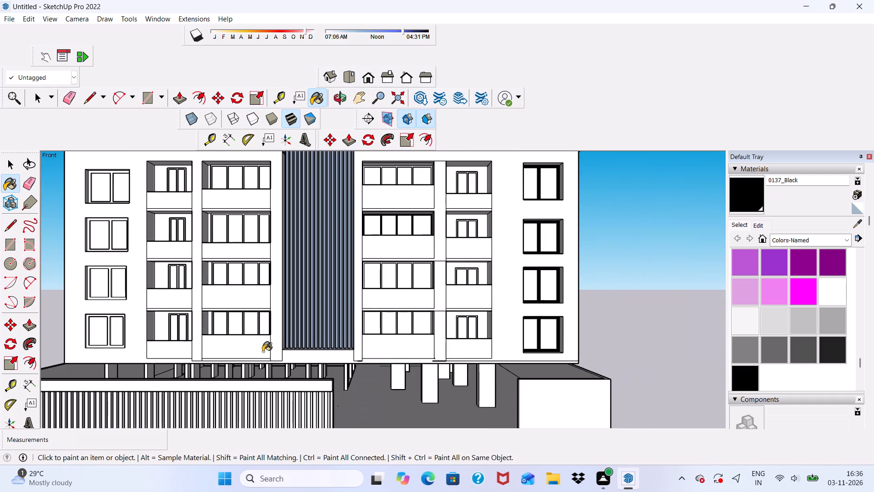
pyautogui.scroll(-6, 251, 354)
pyautogui.moveTo(379, 336); pyautogui.dragTo(283, 351, button='middle')
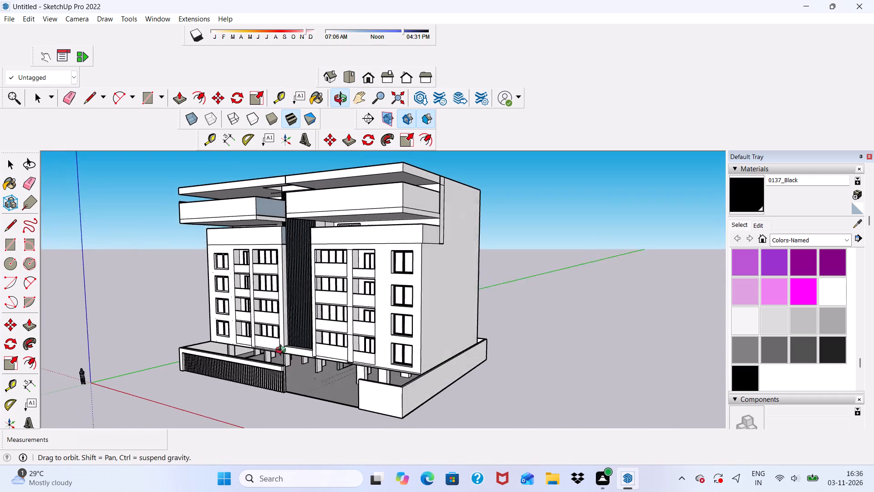
pyautogui.moveTo(283, 351); pyautogui.dragTo(272, 345, button='middle')
pyautogui.moveTo(269, 342); pyautogui.dragTo(394, 401, button='middle')
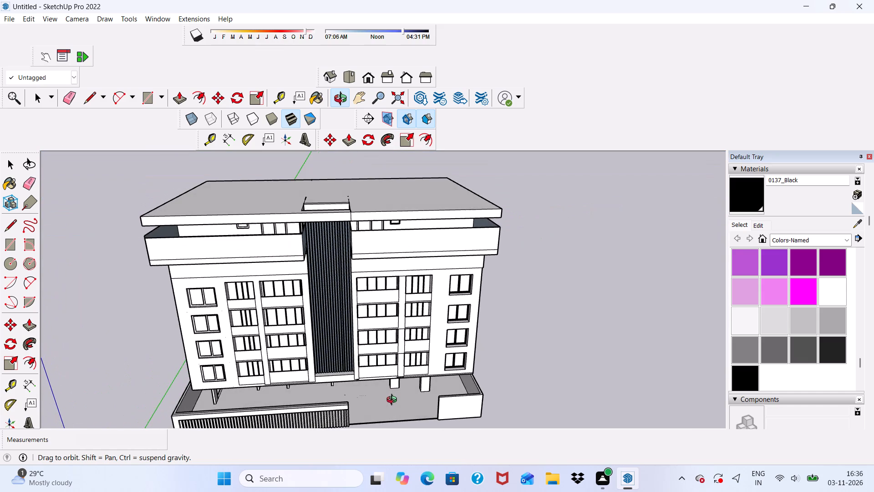
pyautogui.moveTo(394, 401); pyautogui.dragTo(359, 393, button='middle')
pyautogui.scroll(5, 282, 362)
pyautogui.scroll(6, 328, 365)
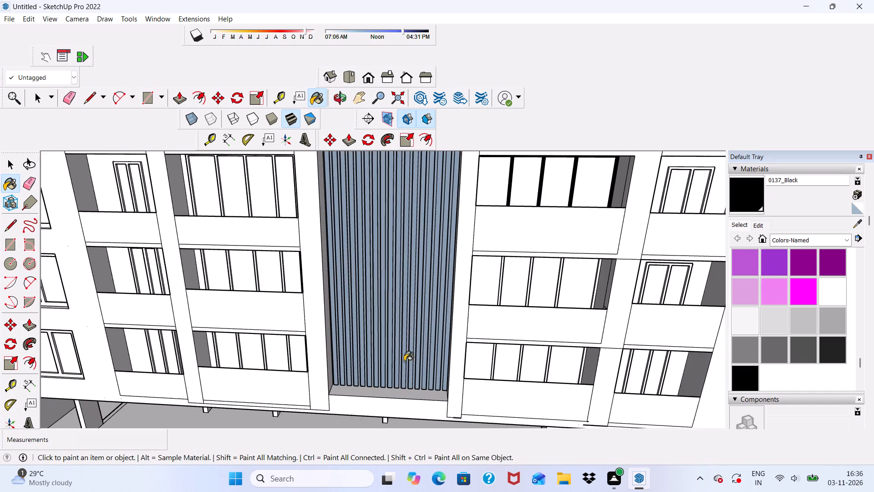
pyautogui.scroll(9, 500, 298)
pyautogui.scroll(-1, 479, 260)
pyautogui.scroll(-6, 0, 130)
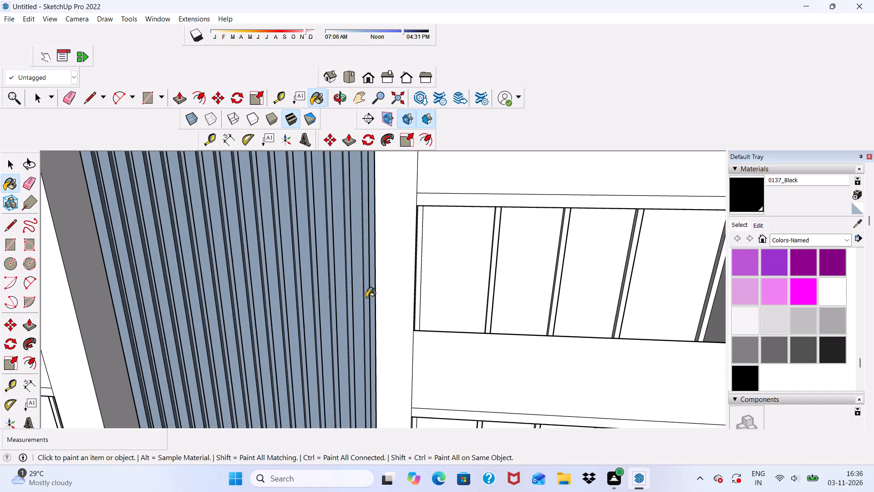
pyautogui.scroll(1, 544, 395)
pyautogui.scroll(-5, 516, 264)
pyautogui.moveTo(498, 299); pyautogui.dragTo(456, 238, button='middle')
pyautogui.scroll(9, 499, 206)
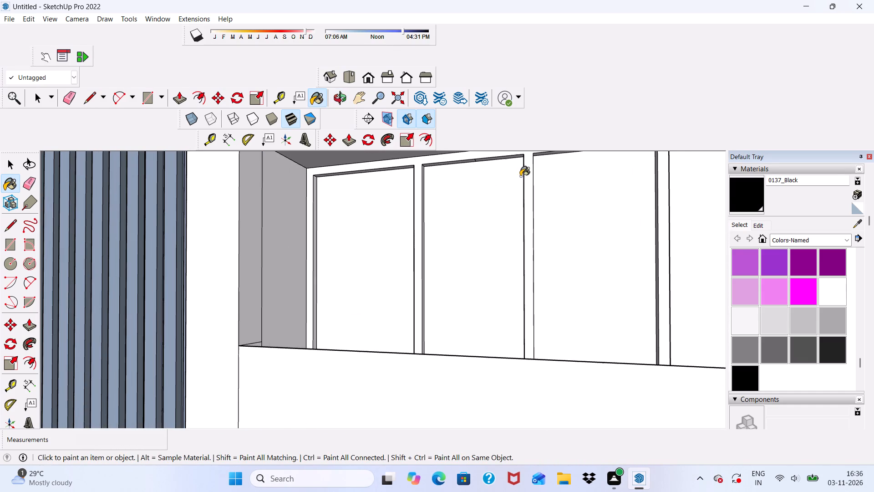
pyautogui.click(532, 173)
# Paint the inner face of this window's jamb nearest the ribbed wall and the matching sides of its three mullions with 0137_Black.
pyautogui.moveTo(538, 227); pyautogui.dragTo(424, 247, button='middle')
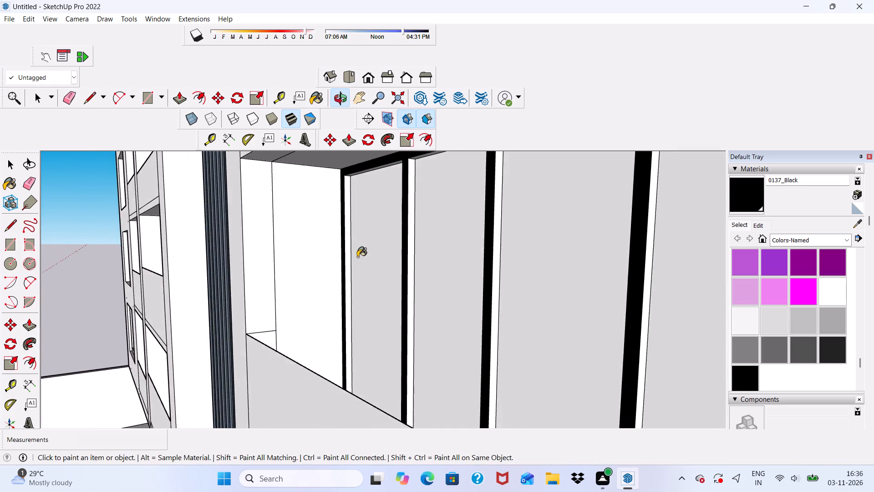
pyautogui.scroll(5, 357, 257)
pyautogui.click(340, 256)
pyautogui.click(455, 273)
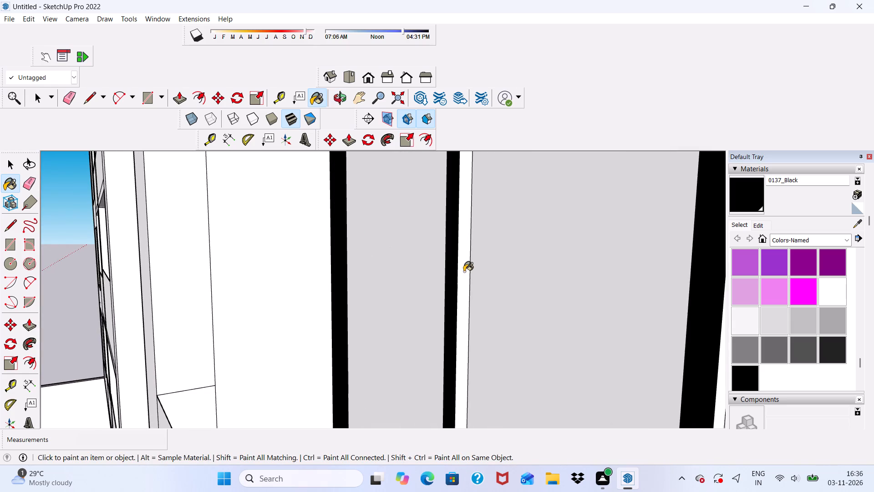
pyautogui.click(464, 272)
pyautogui.scroll(-9, 428, 249)
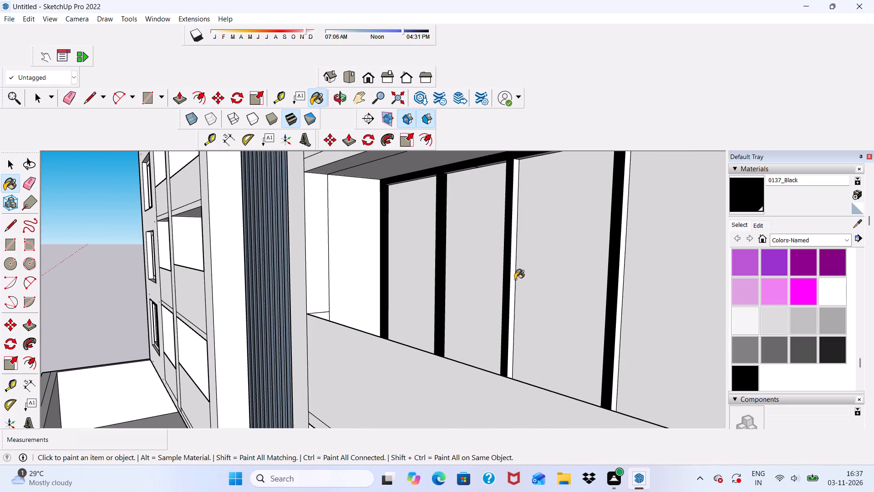
pyautogui.click(512, 282)
pyautogui.scroll(5, 617, 302)
pyautogui.click(621, 302)
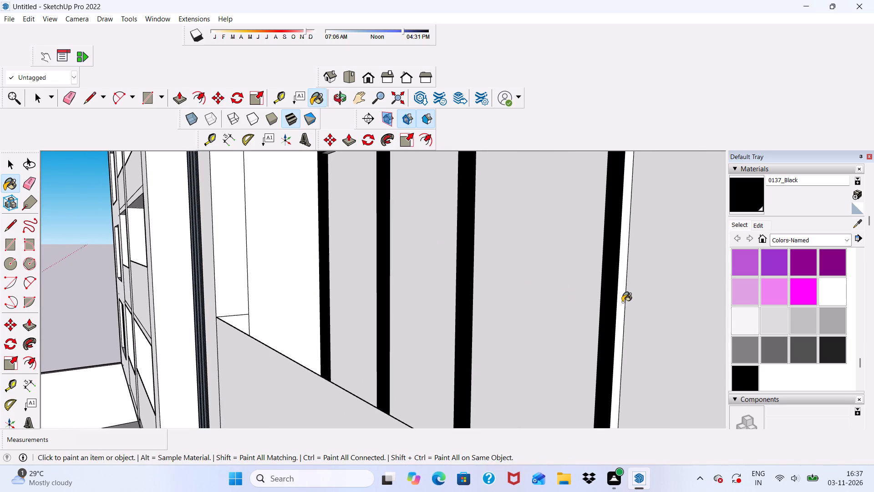
# Paint the far jamb's inner face and the mullion sides facing the ribbed wall in the same four-pane window with 0137_Black.
pyautogui.scroll(-6, 555, 276)
pyautogui.moveTo(460, 313); pyautogui.dragTo(690, 312, button='middle')
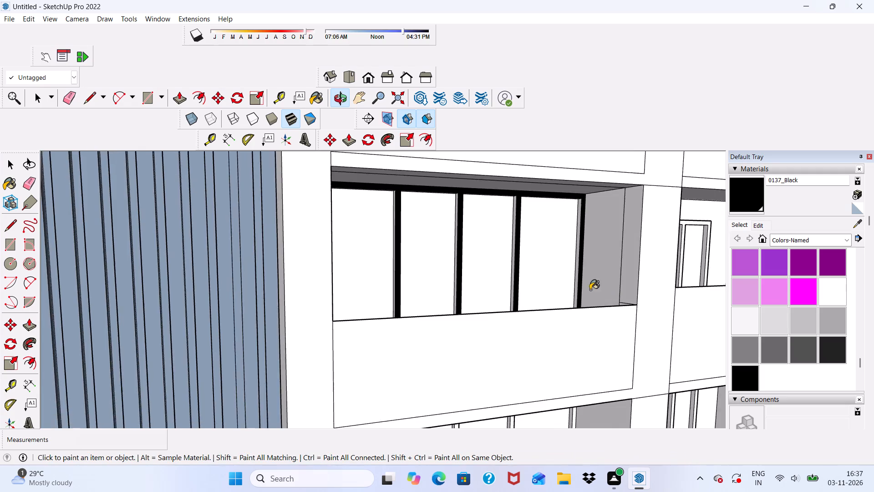
pyautogui.scroll(5, 588, 287)
pyautogui.scroll(4, 588, 234)
pyautogui.click(576, 236)
pyautogui.scroll(2, 416, 273)
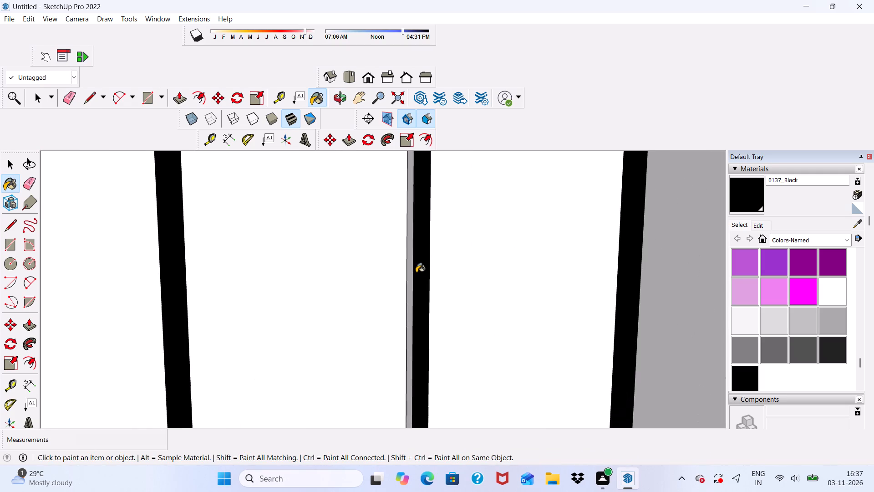
pyautogui.scroll(2, 416, 273)
pyautogui.click(407, 267)
pyautogui.scroll(-6, 410, 264)
pyautogui.scroll(-1, 370, 268)
pyautogui.moveTo(234, 291); pyautogui.dragTo(234, 292, button='middle')
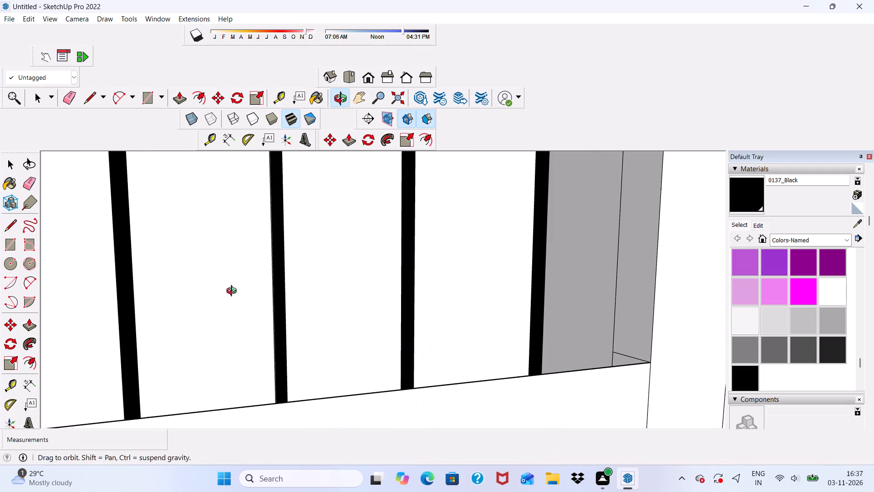
pyautogui.moveTo(234, 292); pyautogui.dragTo(316, 318, button='middle')
pyautogui.scroll(1, 345, 318)
pyautogui.click(347, 313)
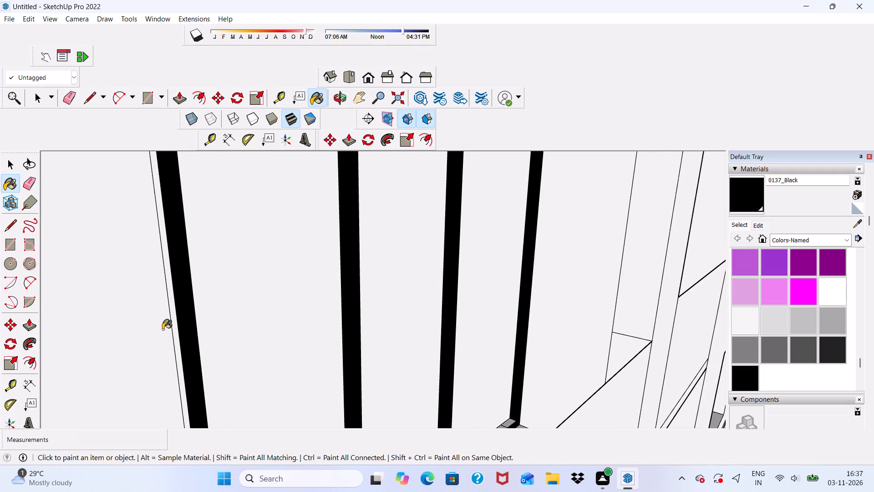
pyautogui.click(173, 321)
pyautogui.scroll(-5, 178, 315)
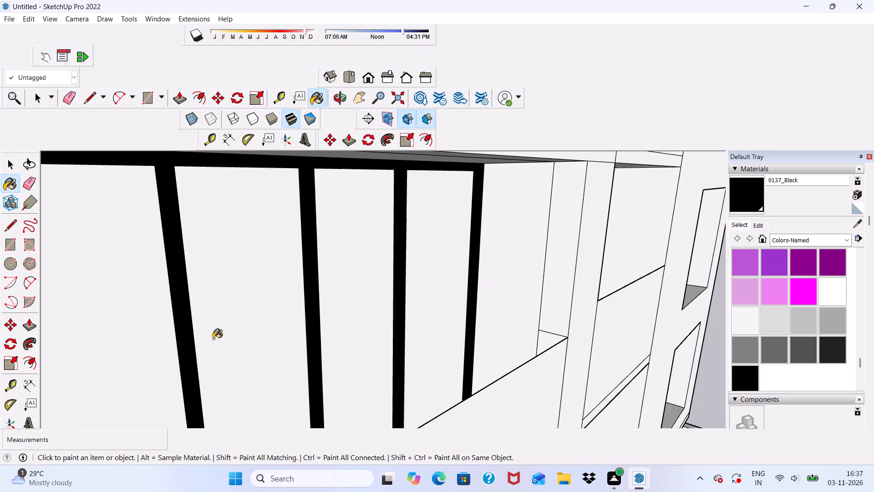
# Paint the top inner faces of the same four-pane window with 0137_Black, working from the far pane toward the ribbed wall.
pyautogui.moveTo(240, 339); pyautogui.dragTo(148, 265, button='middle')
pyautogui.scroll(7, 352, 188)
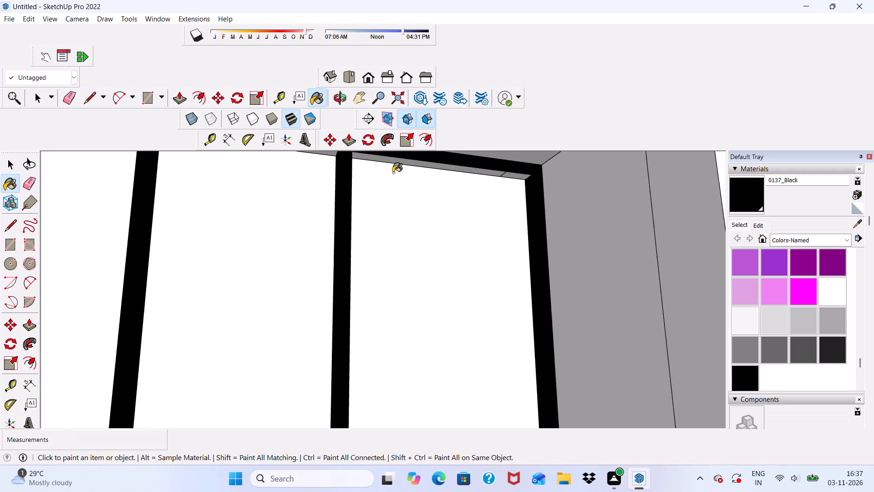
pyautogui.scroll(6, 396, 171)
pyautogui.scroll(-6, 420, 180)
pyautogui.scroll(6, 481, 203)
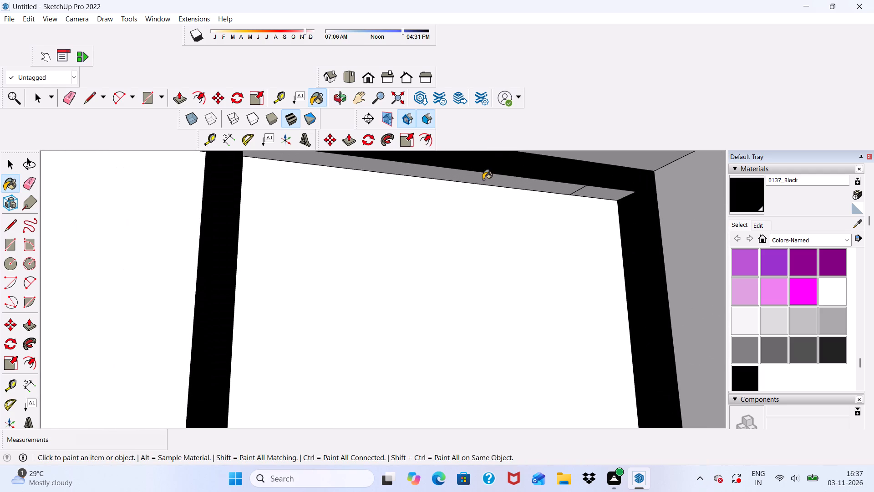
pyautogui.click(483, 179)
pyautogui.click(595, 191)
pyautogui.scroll(-5, 595, 191)
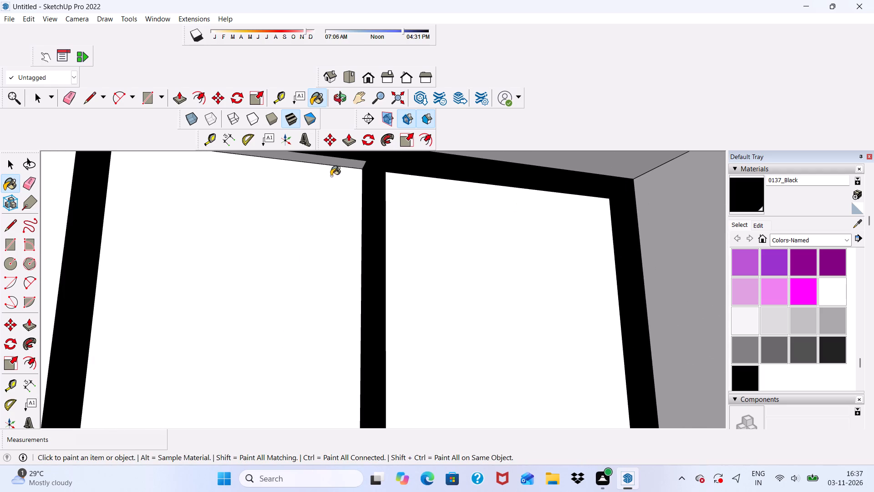
pyautogui.scroll(2, 350, 164)
pyautogui.click(354, 162)
pyautogui.scroll(-4, 378, 183)
pyautogui.scroll(-4, 434, 217)
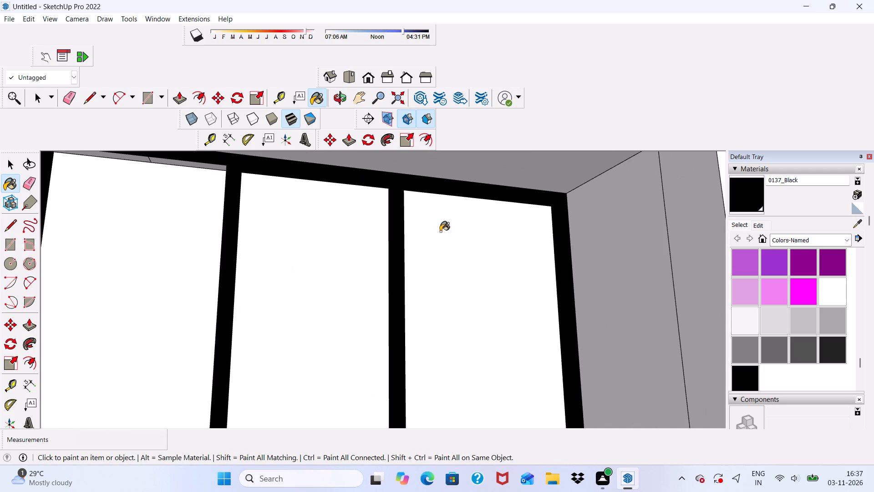
pyautogui.scroll(5, 234, 182)
pyautogui.click(224, 169)
pyautogui.scroll(-11, 238, 178)
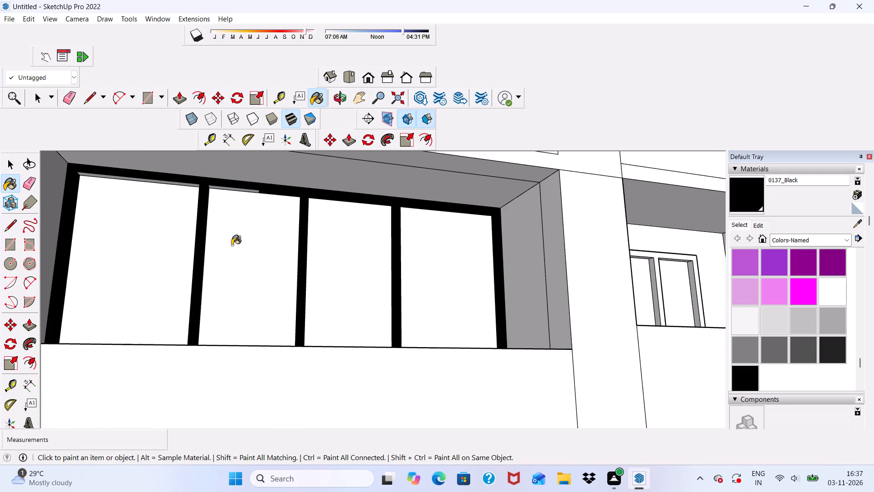
pyautogui.scroll(6, 158, 189)
pyautogui.click(188, 185)
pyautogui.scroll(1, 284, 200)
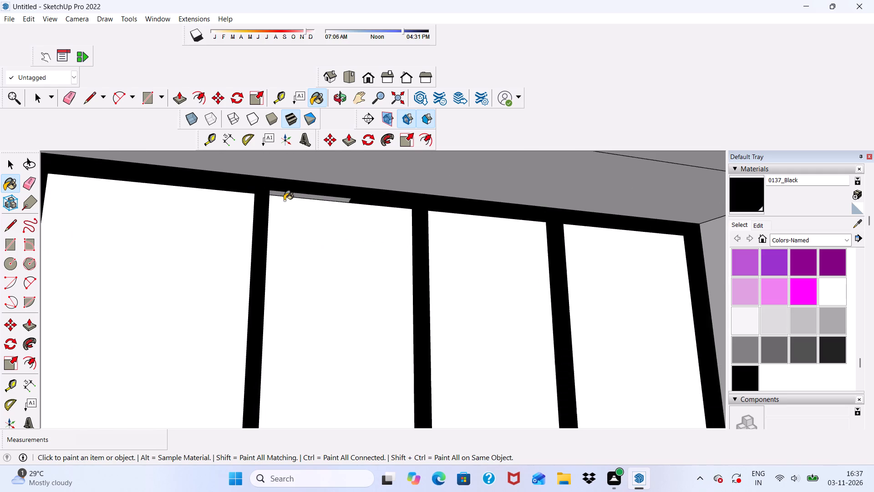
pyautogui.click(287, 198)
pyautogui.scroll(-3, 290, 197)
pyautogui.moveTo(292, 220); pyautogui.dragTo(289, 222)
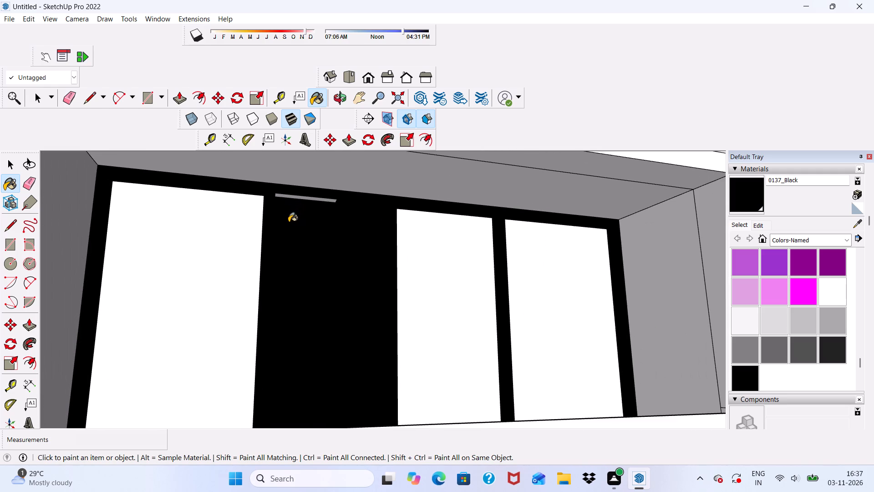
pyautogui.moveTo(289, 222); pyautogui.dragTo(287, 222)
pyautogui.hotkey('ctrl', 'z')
# Paint the leftover top inner strip in the second pane from the ribbed wall with 0137_Black.
pyautogui.scroll(5, 292, 201)
pyautogui.click(297, 196)
pyautogui.scroll(-2, 297, 196)
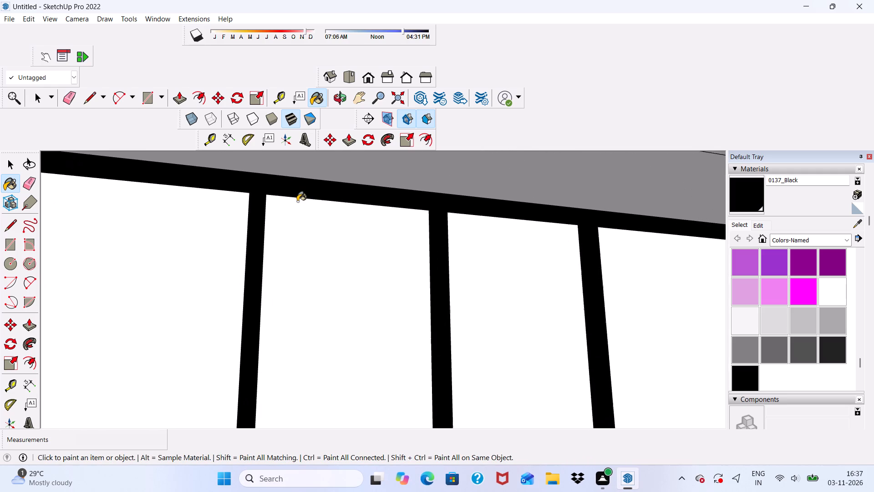
# Paint the bottom inner faces of all four panes, including the far corner piece, in the same window with 0137_Black.
pyautogui.scroll(-3, 297, 201)
pyautogui.moveTo(334, 210); pyautogui.dragTo(229, 394, button='middle')
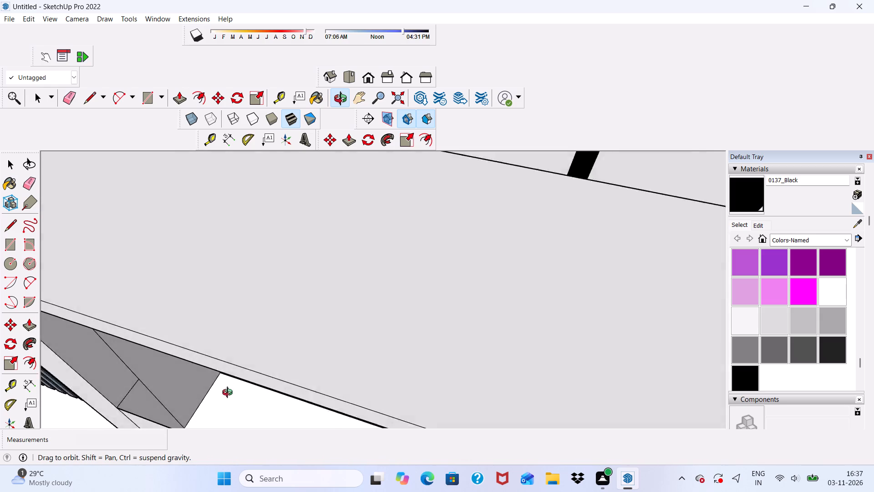
pyautogui.moveTo(229, 394); pyautogui.dragTo(233, 387, button='middle')
pyautogui.scroll(4, 241, 394)
pyautogui.click(260, 389)
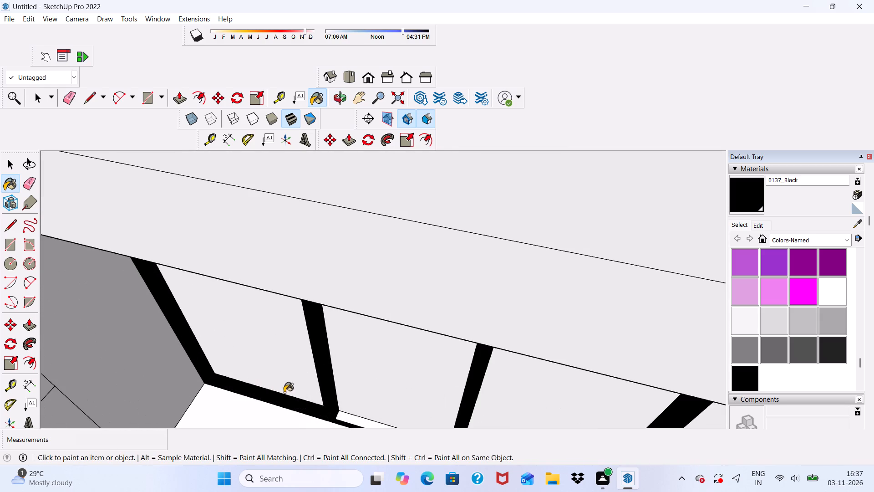
pyautogui.click(343, 417)
pyautogui.scroll(-6, 312, 375)
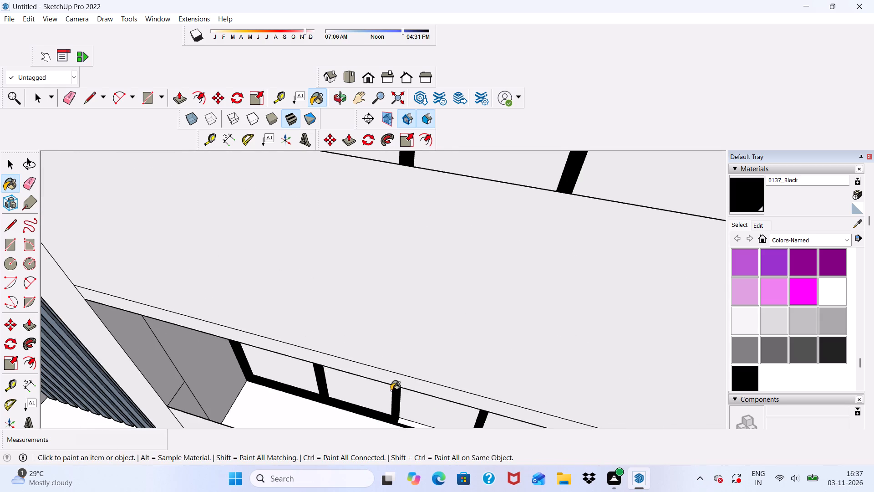
pyautogui.moveTo(391, 390); pyautogui.dragTo(461, 385, button='middle')
pyautogui.scroll(6, 473, 404)
pyautogui.click(474, 410)
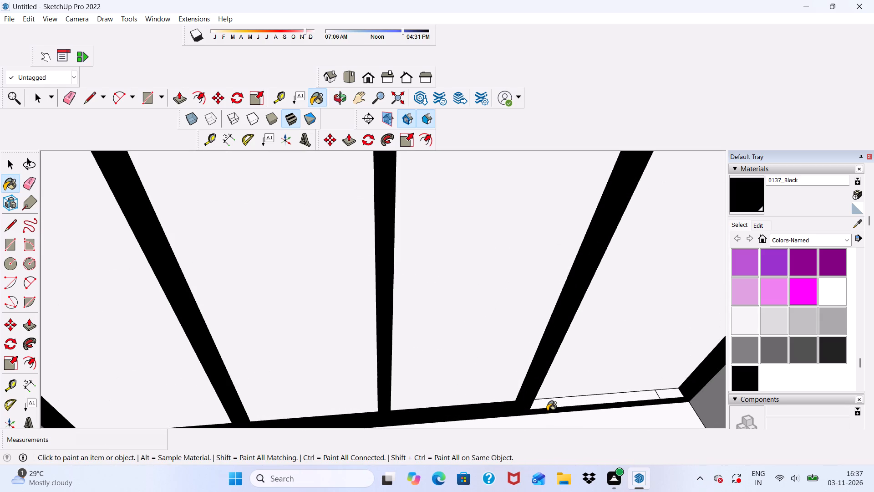
pyautogui.click(548, 403)
pyautogui.scroll(-5, 528, 398)
pyautogui.scroll(1, 592, 403)
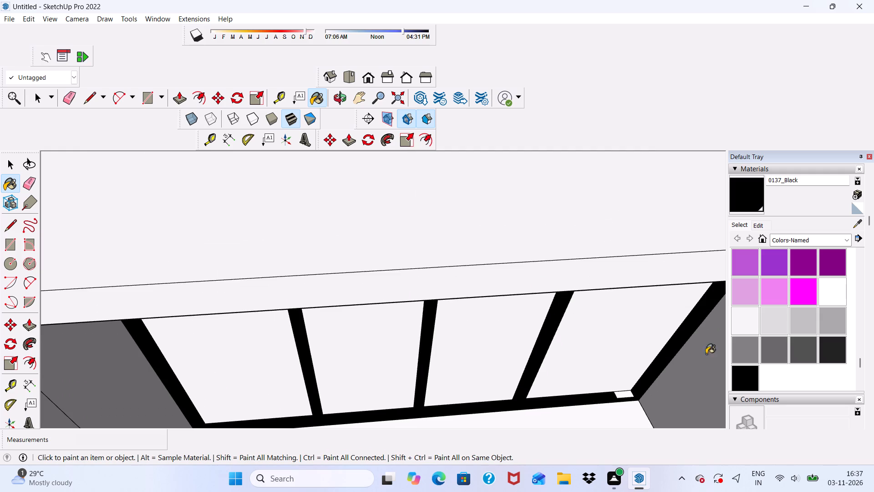
pyautogui.scroll(1, 626, 387)
pyautogui.click(625, 396)
pyautogui.scroll(-5, 540, 335)
pyautogui.scroll(-2, 498, 306)
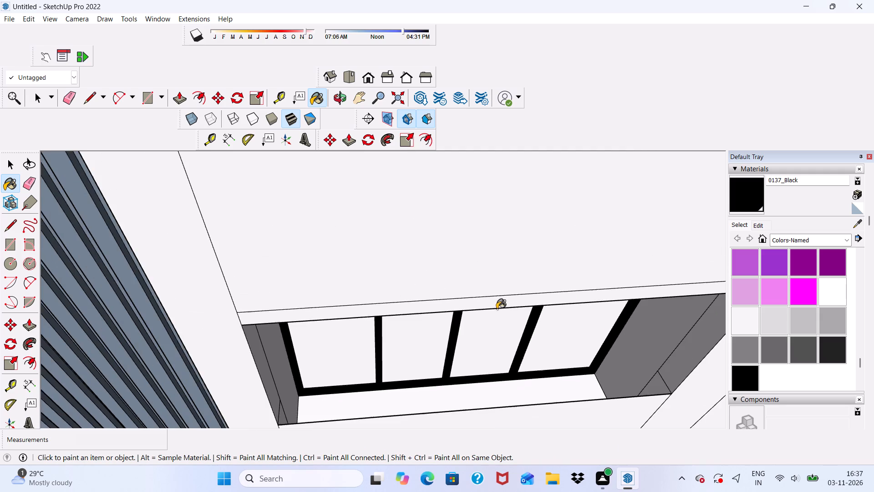
# Paint the front of the lowest four-pane window frame beside the ribbed wall in the right block with 0137_Black.
pyautogui.scroll(-6, 497, 309)
pyautogui.moveTo(433, 381); pyautogui.dragTo(371, 280, button='middle')
pyautogui.scroll(-1, 373, 280)
pyautogui.scroll(-5, 435, 272)
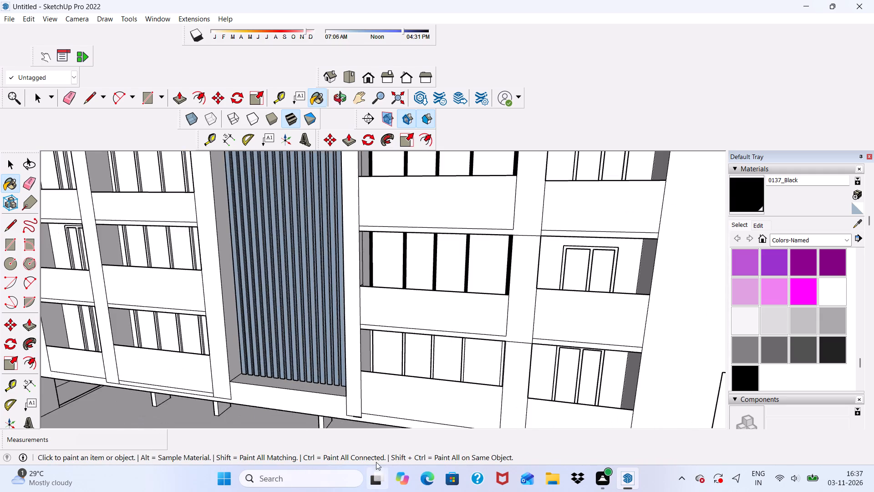
pyautogui.scroll(5, 401, 405)
pyautogui.scroll(5, 401, 312)
pyautogui.moveTo(405, 299); pyautogui.dragTo(417, 284, button='middle')
pyautogui.scroll(3, 428, 264)
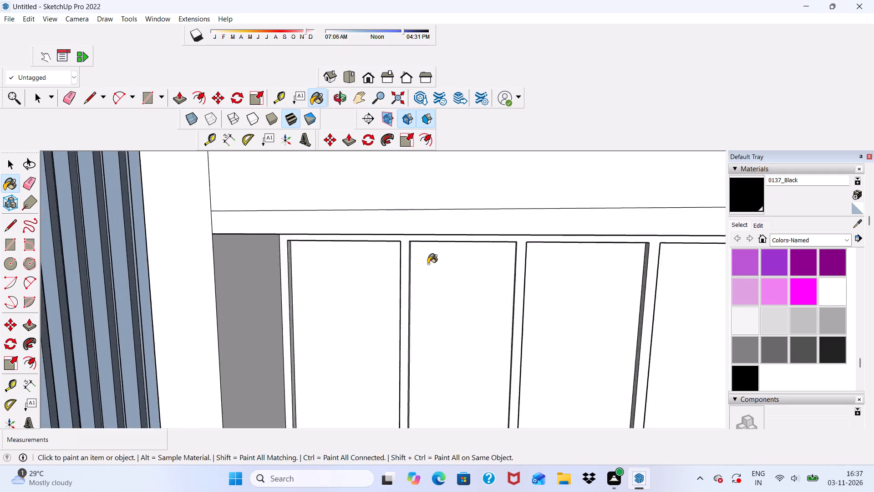
pyautogui.scroll(4, 428, 264)
pyautogui.scroll(4, 373, 240)
pyautogui.click(402, 243)
pyautogui.scroll(-6, 357, 253)
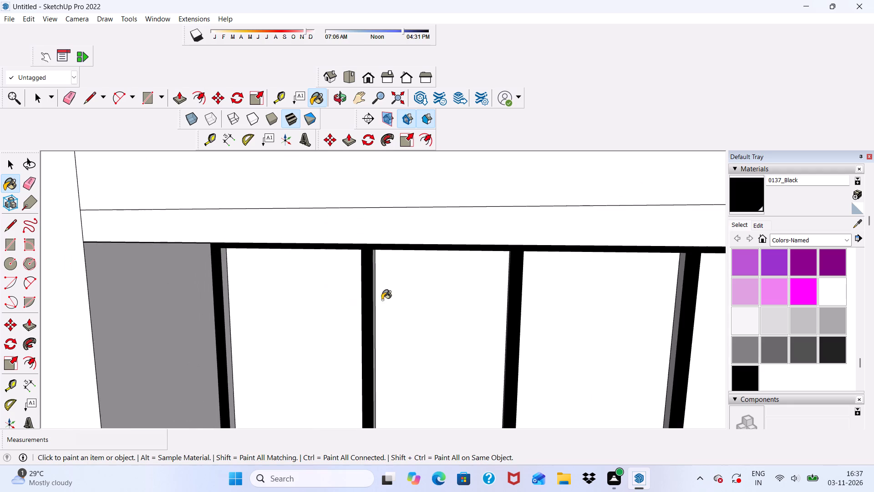
# Paint the vertical inner faces turned away from the ribbed wall in the lowest four-pane window with 0137_Black.
pyautogui.moveTo(417, 285); pyautogui.dragTo(312, 269, button='middle')
pyautogui.scroll(3, 312, 269)
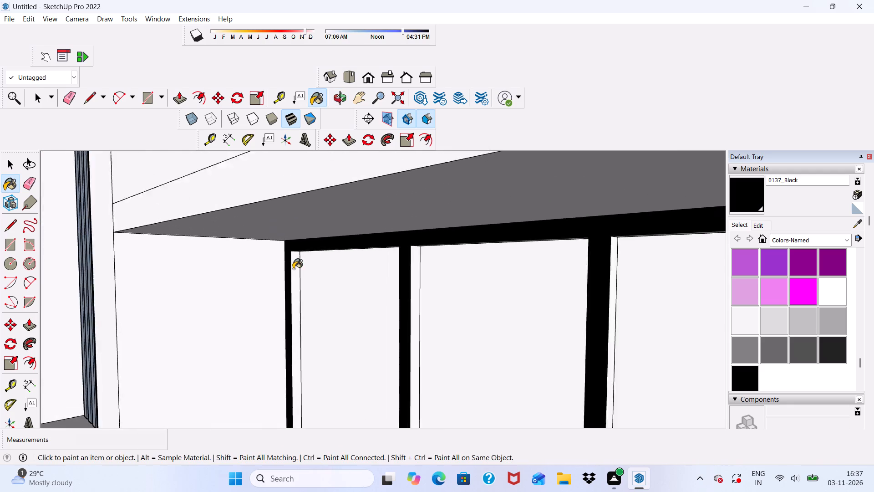
pyautogui.scroll(3, 293, 269)
pyautogui.click(292, 269)
pyautogui.click(517, 290)
pyautogui.scroll(-9, 482, 267)
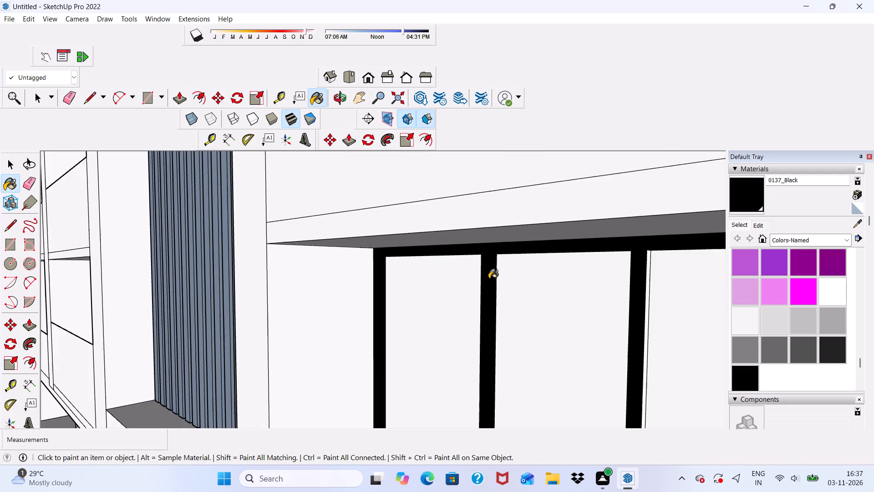
pyautogui.scroll(-1, 489, 279)
pyautogui.scroll(10, 653, 291)
pyautogui.click(617, 281)
pyautogui.scroll(-3, 431, 290)
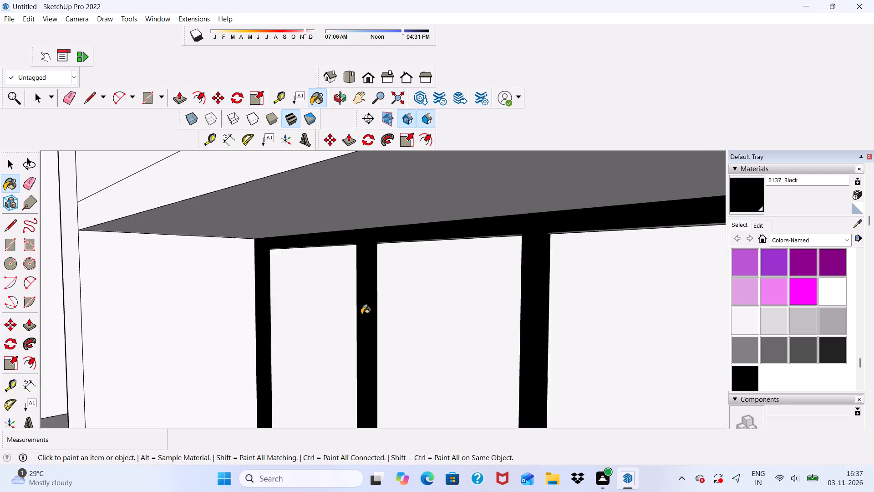
pyautogui.scroll(-6, 361, 314)
pyautogui.scroll(8, 539, 323)
pyautogui.click(528, 302)
# Paint the opposite vertical inner faces, turned toward the ribbed wall, in the same four-pane window with 0137_Black.
pyautogui.scroll(-5, 522, 302)
pyautogui.moveTo(420, 327); pyautogui.dragTo(659, 305, button='middle')
pyautogui.scroll(5, 619, 321)
pyautogui.click(615, 311)
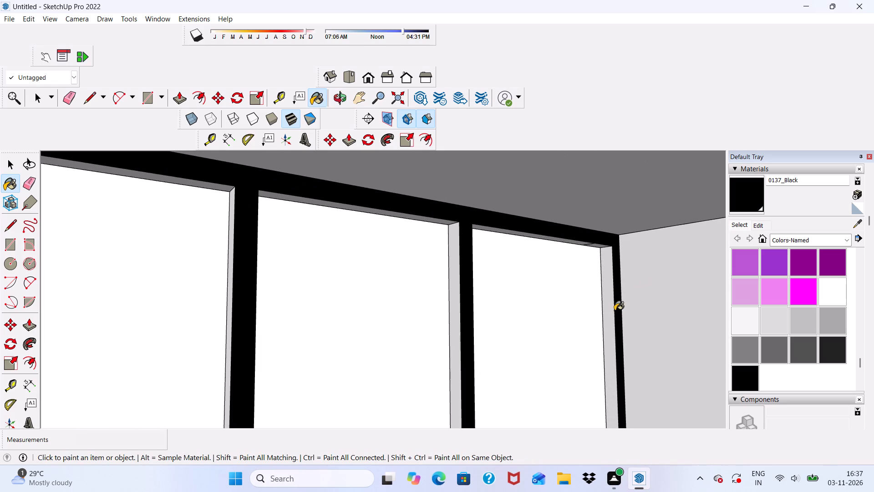
pyautogui.scroll(5, 606, 317)
pyautogui.click(612, 310)
pyautogui.scroll(-7, 600, 304)
pyautogui.scroll(7, 430, 305)
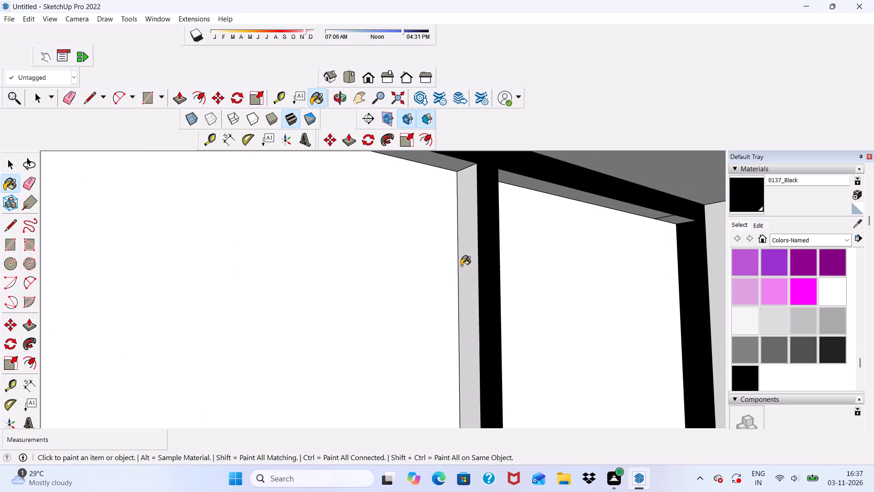
pyautogui.click(462, 265)
pyautogui.scroll(-7, 468, 264)
pyautogui.scroll(3, 281, 265)
pyautogui.click(290, 256)
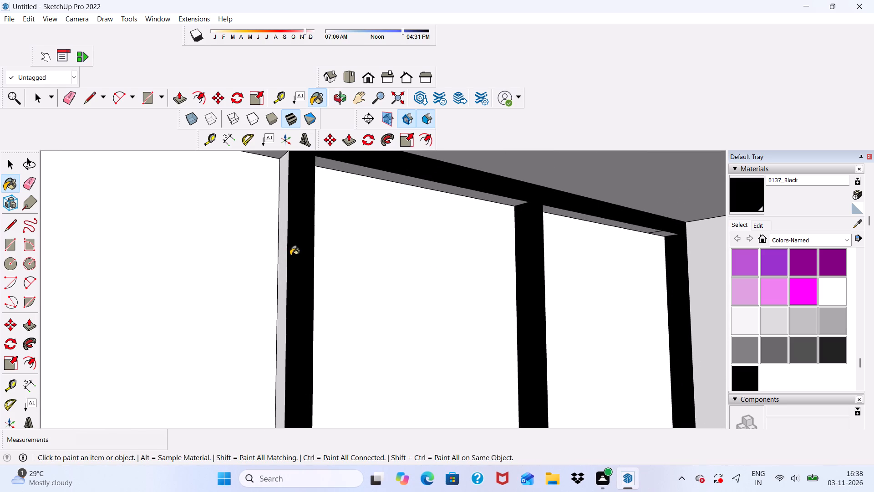
pyautogui.click(280, 260)
pyautogui.scroll(-11, 280, 260)
pyautogui.moveTo(199, 277); pyautogui.dragTo(221, 291, button='middle')
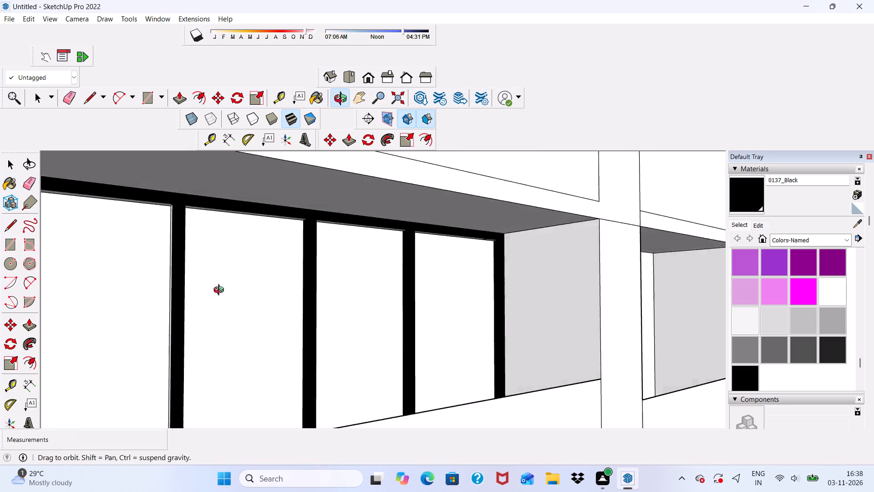
pyautogui.moveTo(221, 291); pyautogui.dragTo(283, 289, button='middle')
pyautogui.scroll(5, 263, 261)
pyautogui.click(265, 256)
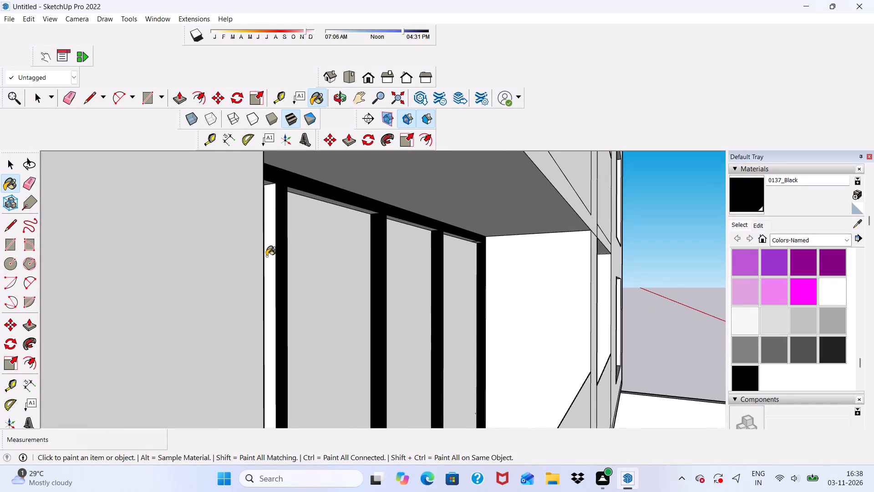
# Paint the top inner faces of all four panes, including the small far corner piece, with 0137_Black.
pyautogui.scroll(-2, 296, 269)
pyautogui.moveTo(328, 285); pyautogui.dragTo(177, 200, button='middle')
pyautogui.scroll(5, 177, 201)
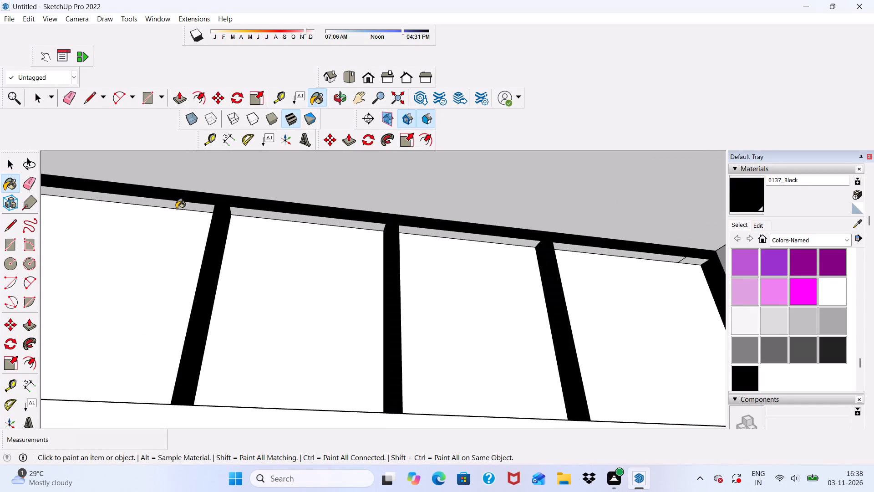
pyautogui.click(177, 207)
pyautogui.click(278, 218)
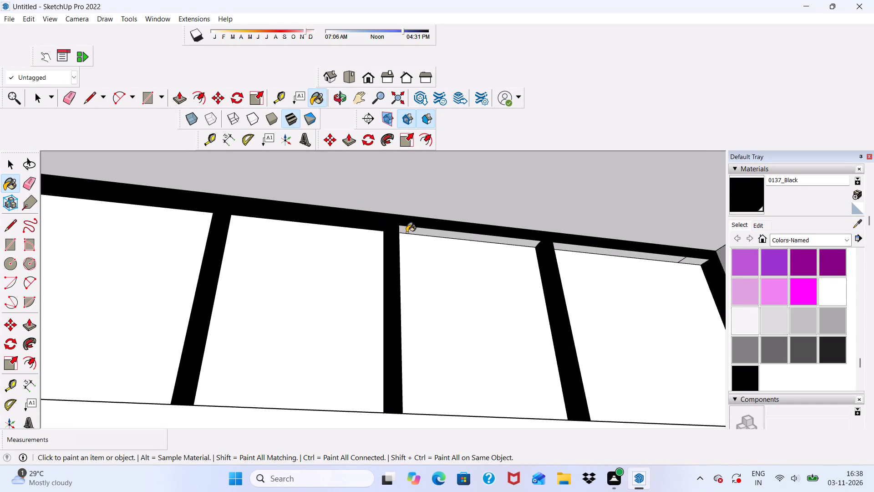
pyautogui.click(407, 232)
pyautogui.click(563, 249)
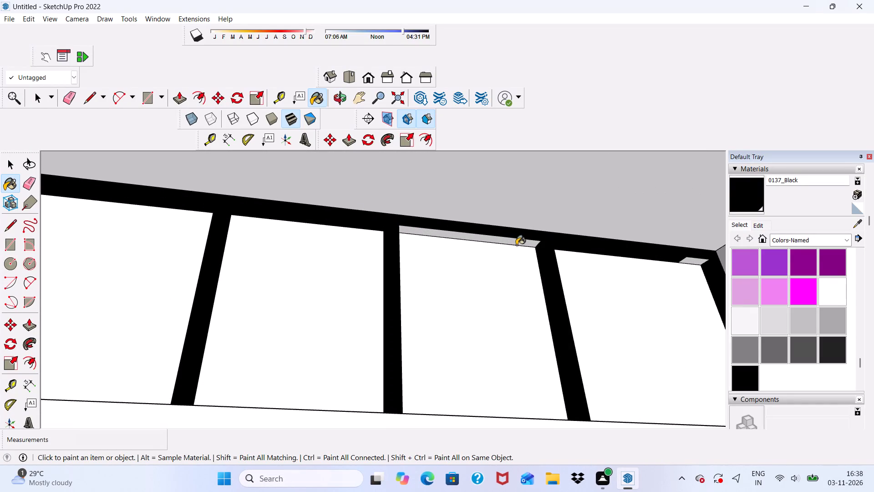
pyautogui.click(513, 242)
pyautogui.scroll(-5, 424, 273)
pyautogui.scroll(5, 654, 270)
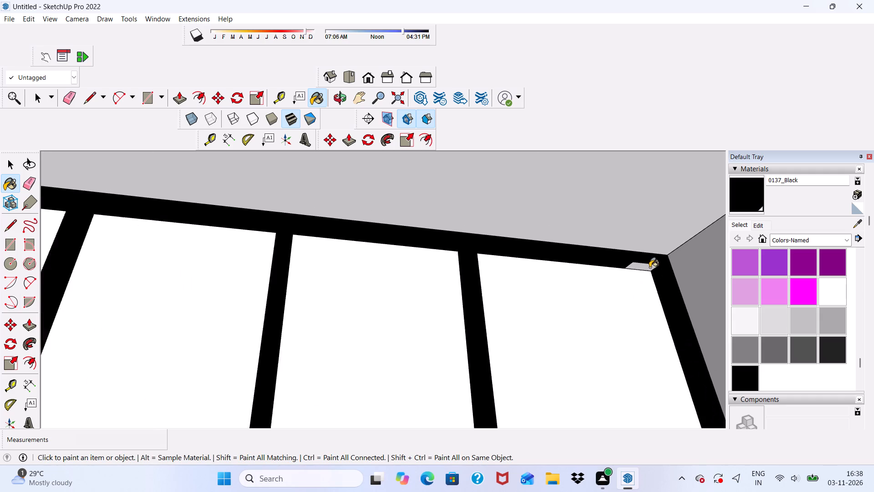
pyautogui.scroll(2, 650, 267)
pyautogui.click(649, 267)
# Paint the bottom inner faces of all four panes in the same window with 0137_Black.
pyautogui.scroll(-2, 645, 266)
pyautogui.moveTo(635, 273); pyautogui.dragTo(446, 334, button='middle')
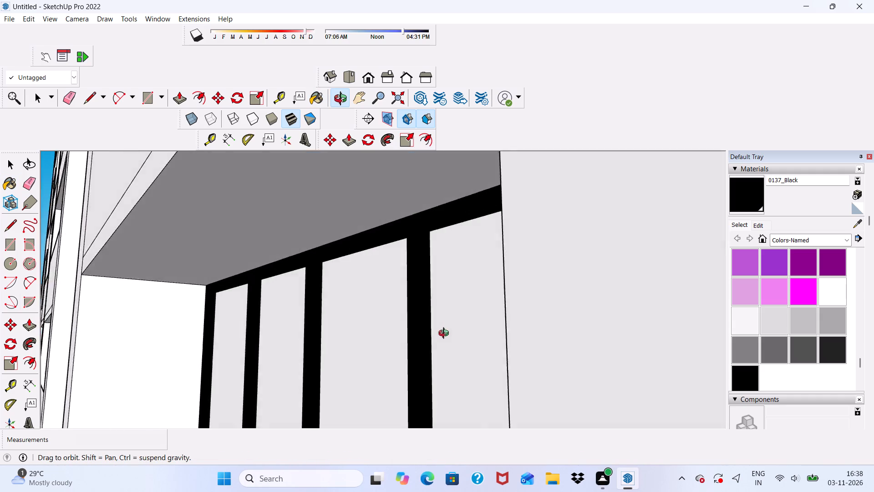
pyautogui.moveTo(446, 334); pyautogui.dragTo(491, 454, button='middle')
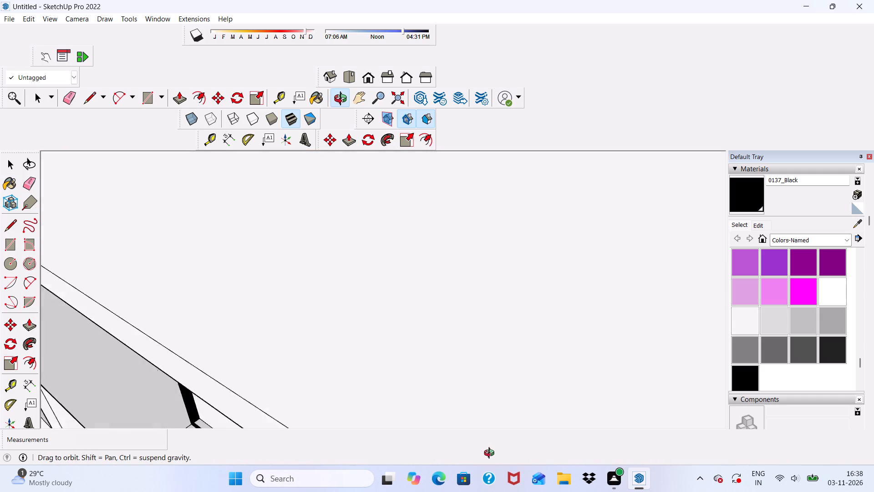
pyautogui.moveTo(491, 454); pyautogui.dragTo(487, 454, button='middle')
pyautogui.scroll(-14, 361, 263)
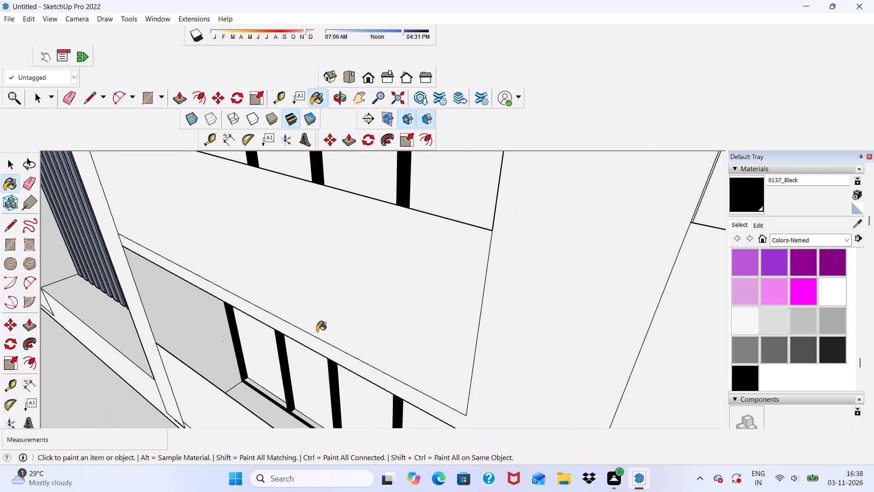
pyautogui.scroll(-3, 295, 350)
pyautogui.scroll(2, 325, 420)
pyautogui.scroll(-4, 304, 340)
pyautogui.scroll(-2, 340, 386)
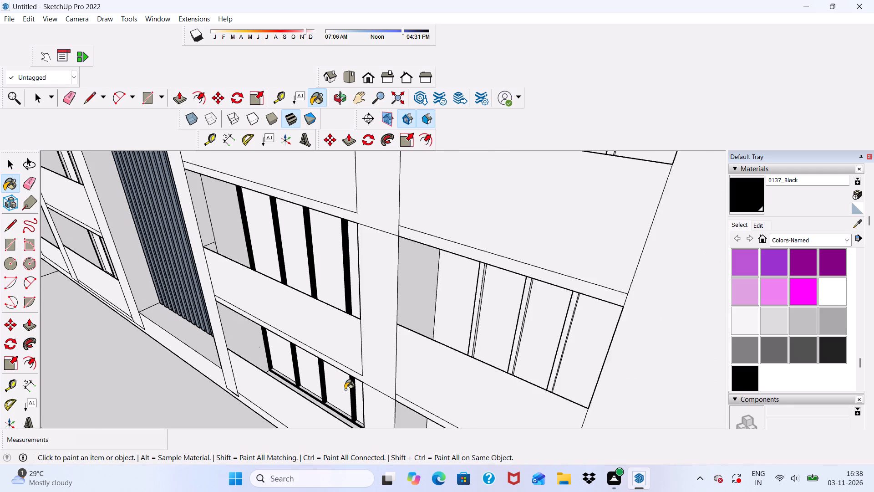
pyautogui.scroll(-2, 345, 389)
pyautogui.scroll(11, 354, 420)
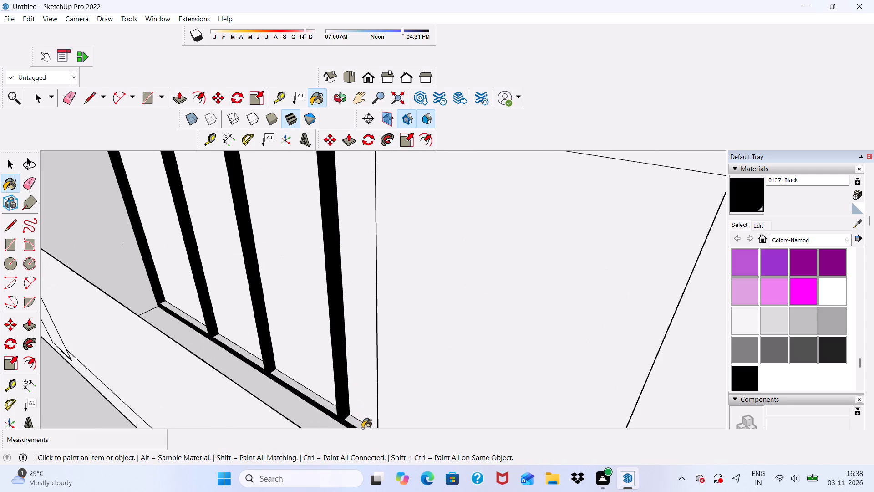
pyautogui.click(362, 428)
pyautogui.scroll(5, 311, 410)
pyautogui.moveTo(330, 389); pyautogui.dragTo(334, 389)
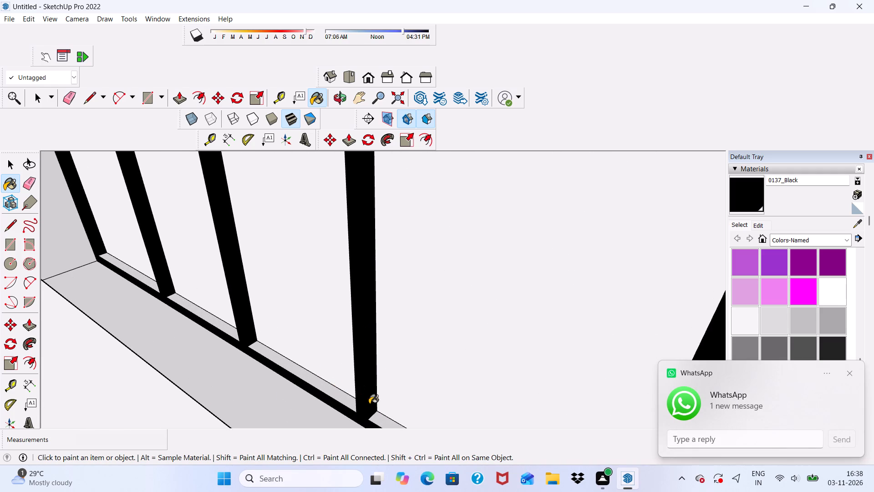
pyautogui.click(384, 419)
pyautogui.scroll(2, 240, 281)
pyautogui.click(216, 329)
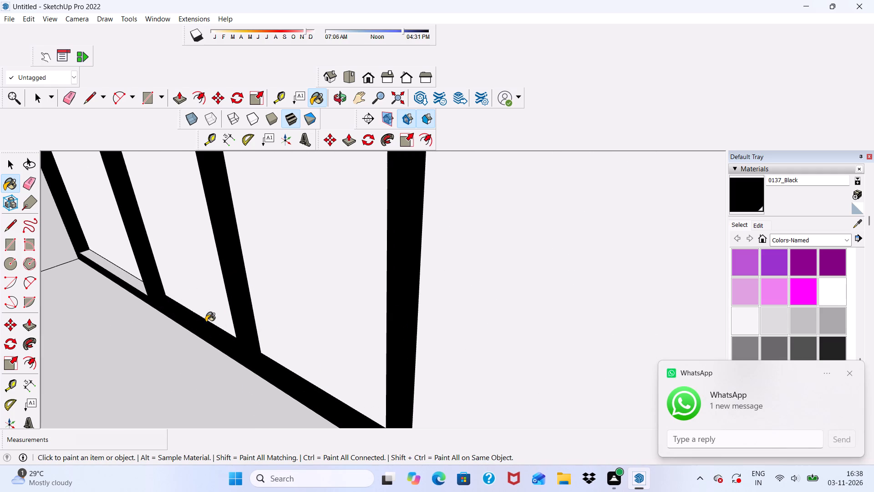
pyautogui.click(106, 270)
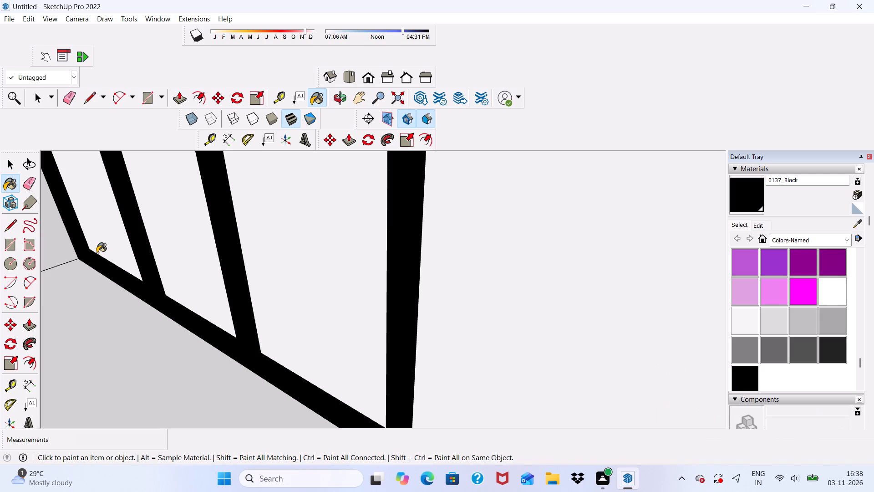
# Paint the front of the two-pane frame in the right block's lowest small balcony with 0137_Black.
pyautogui.scroll(-4, 106, 257)
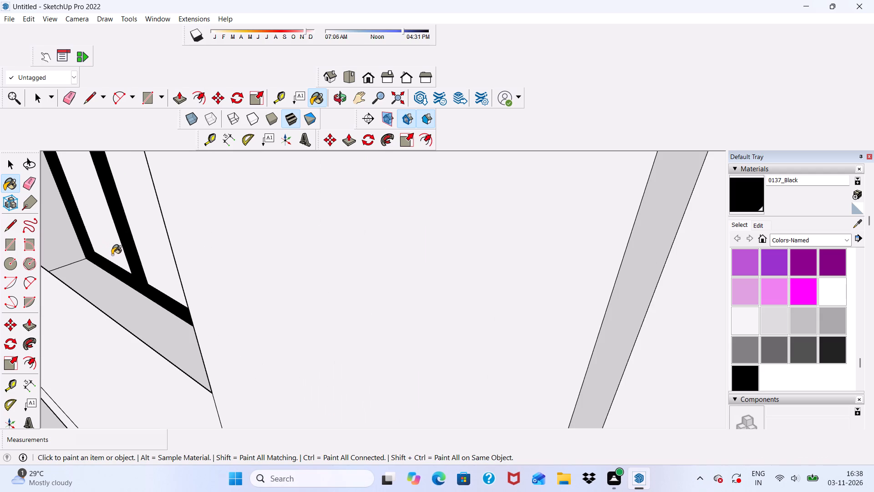
pyautogui.scroll(-11, 111, 252)
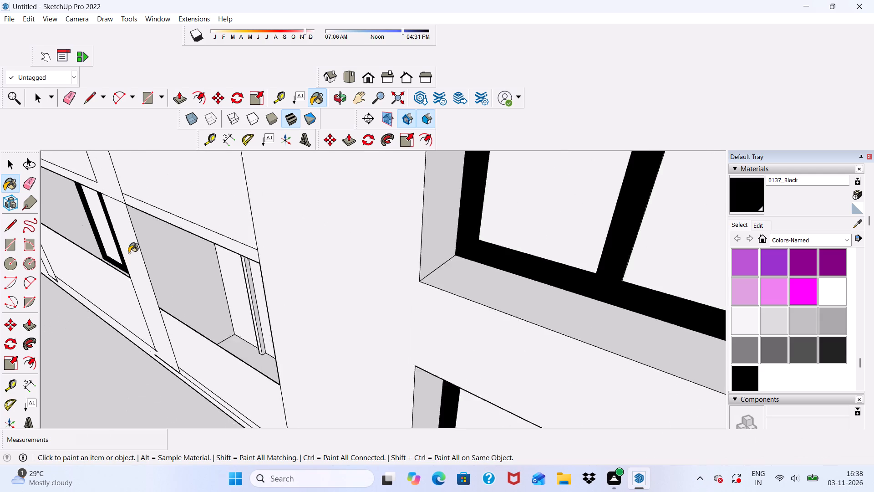
pyautogui.scroll(-2, 129, 253)
pyautogui.moveTo(133, 290); pyautogui.dragTo(240, 254, button='middle')
pyautogui.scroll(6, 371, 217)
pyautogui.click(347, 212)
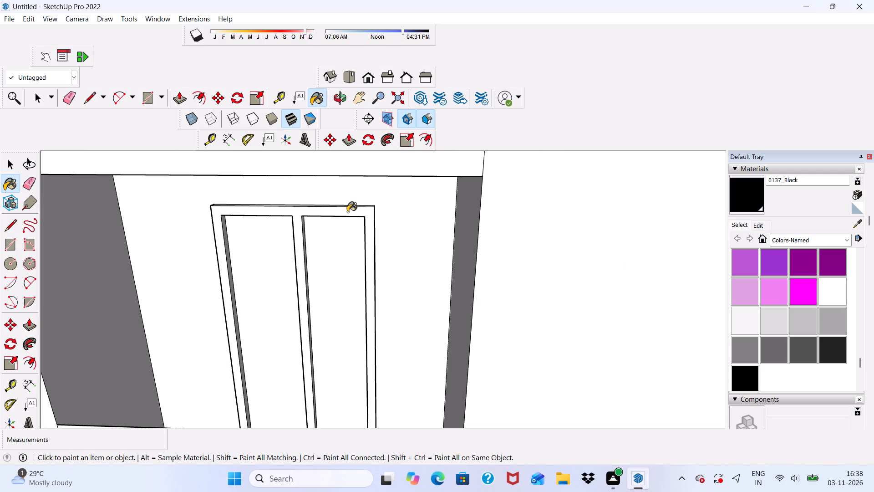
# Paint the two-pane frame's outer side, its vertical inner faces turned away from the ribbed wall, and its outer top edge with 0137_Black.
pyautogui.scroll(6, 385, 229)
pyautogui.moveTo(388, 226); pyautogui.dragTo(347, 246, button='middle')
pyautogui.scroll(4, 357, 246)
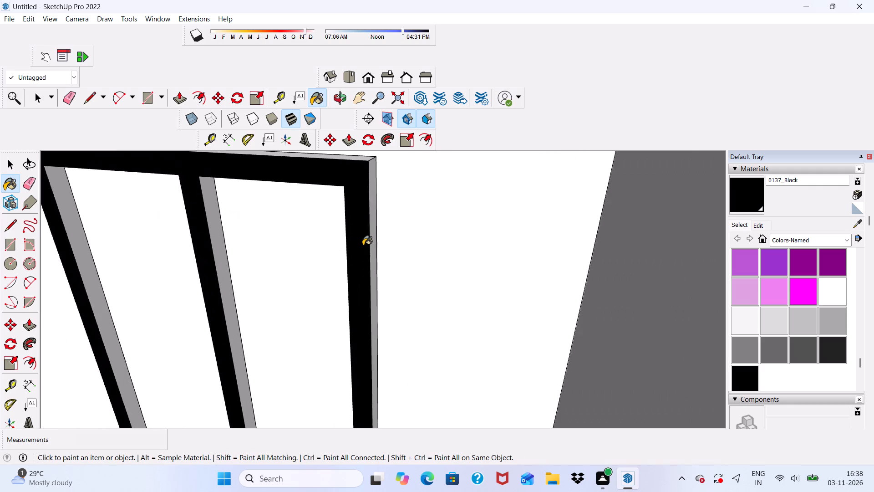
pyautogui.scroll(2, 363, 246)
pyautogui.click(374, 238)
pyautogui.scroll(2, 230, 244)
pyautogui.click(172, 265)
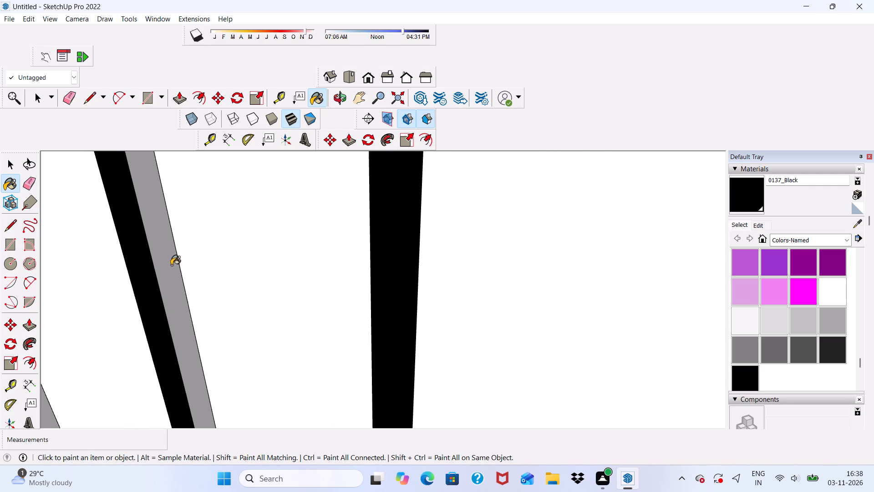
pyautogui.scroll(-6, 164, 237)
pyautogui.scroll(-5, 288, 225)
pyautogui.scroll(5, 113, 251)
pyautogui.click(139, 239)
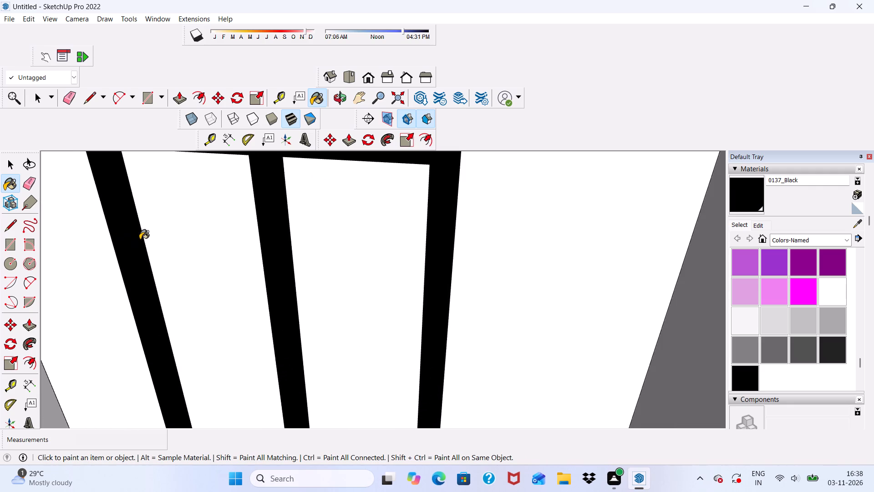
pyautogui.scroll(-6, 140, 240)
pyautogui.scroll(-1, 250, 233)
pyautogui.moveTo(250, 233); pyautogui.dragTo(291, 233, button='middle')
pyautogui.scroll(6, 283, 201)
pyautogui.click(284, 197)
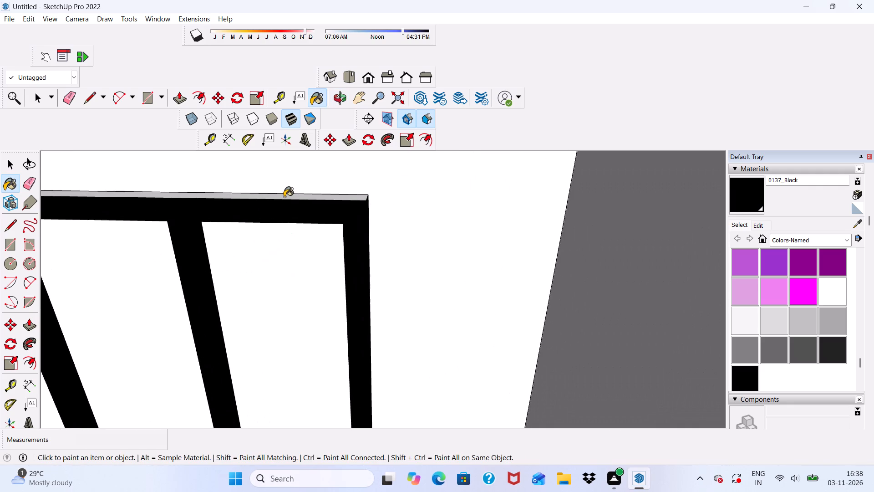
# Paint the top inner faces of both panes and the far jamb's inner face in the two-pane frame with 0137_Black.
pyautogui.scroll(-2, 284, 198)
pyautogui.moveTo(279, 215); pyautogui.dragTo(279, 124, button='middle')
pyautogui.scroll(7, 258, 209)
pyautogui.scroll(-1, 253, 242)
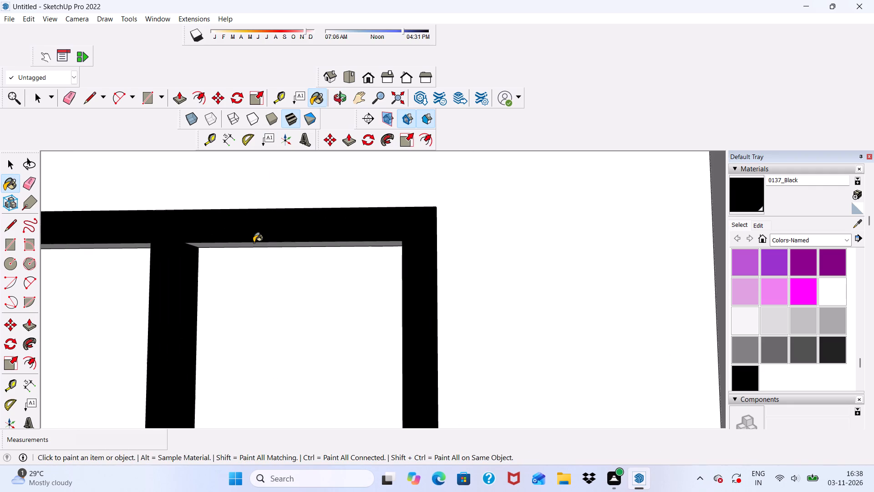
pyautogui.click(254, 242)
pyautogui.scroll(10, 223, 249)
pyautogui.scroll(-1, 220, 239)
pyautogui.click(220, 238)
pyautogui.scroll(-5, 220, 238)
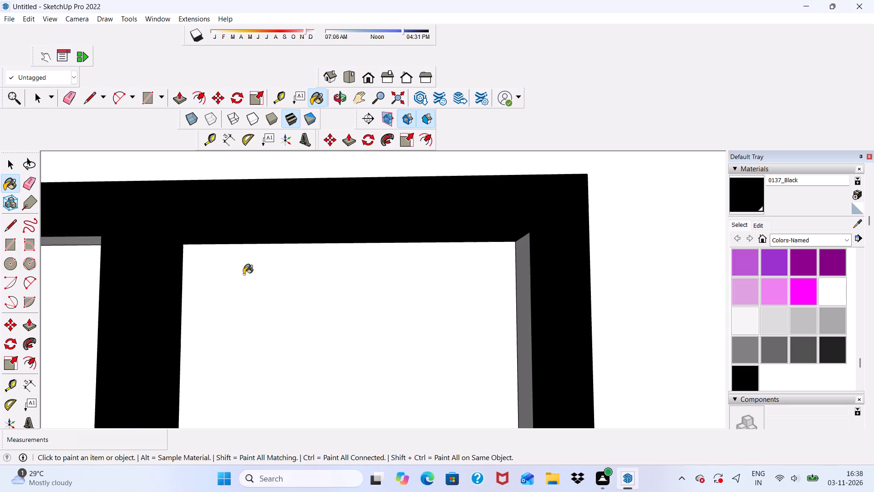
pyautogui.moveTo(250, 277); pyautogui.dragTo(314, 289, button='middle')
pyautogui.click(507, 280)
pyautogui.scroll(-6, 476, 246)
pyautogui.moveTo(449, 277); pyautogui.dragTo(423, 280, button='middle')
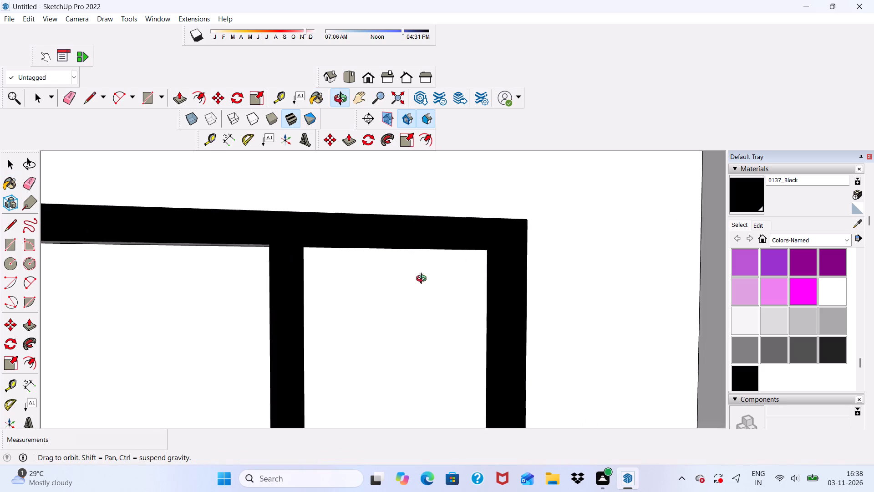
pyautogui.moveTo(423, 280); pyautogui.dragTo(288, 209, button='middle')
pyautogui.scroll(5, 256, 257)
pyautogui.click(253, 310)
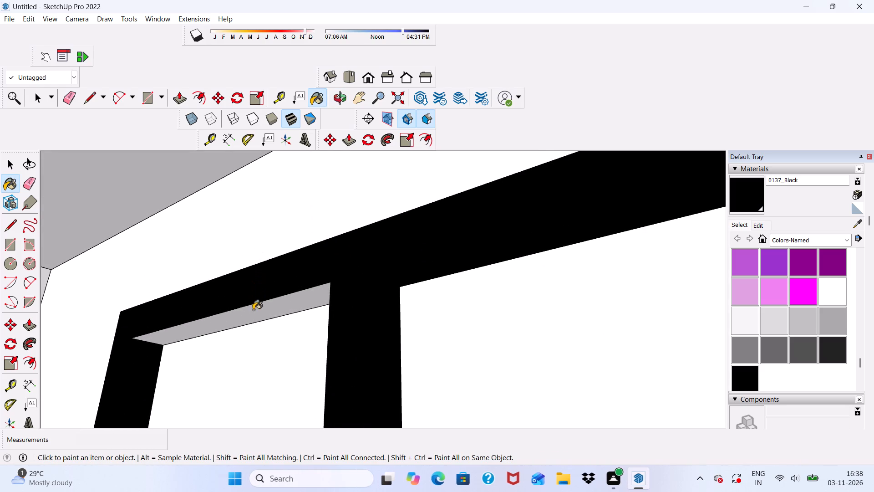
# Paint the front of the two-pane frame in the small balcony one floor above with 0137_Black.
pyautogui.scroll(-11, 275, 269)
pyautogui.scroll(-16, 347, 195)
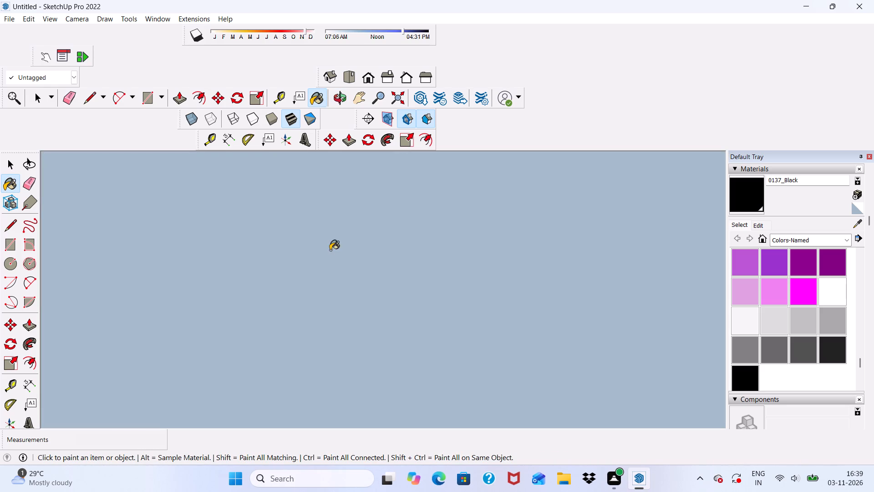
pyautogui.click(370, 72)
pyautogui.scroll(-4, 358, 220)
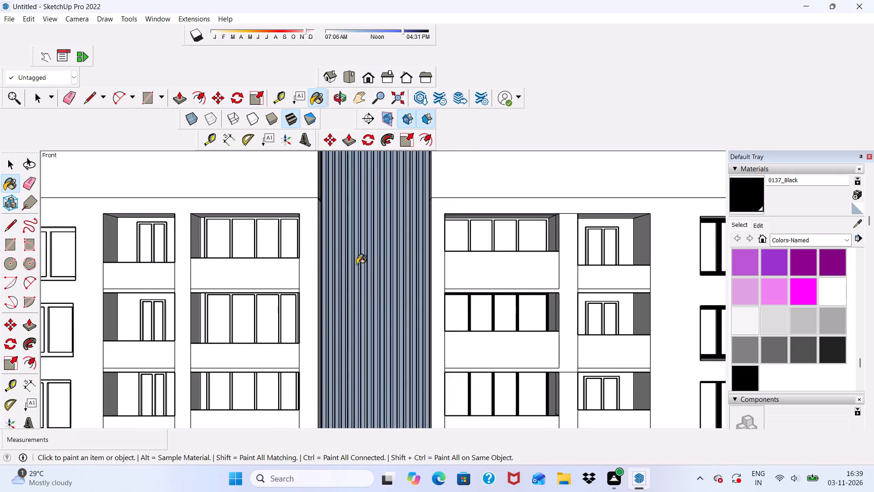
pyautogui.scroll(-13, 340, 267)
pyautogui.scroll(8, 315, 318)
pyautogui.moveTo(284, 304); pyautogui.dragTo(285, 304, button='middle')
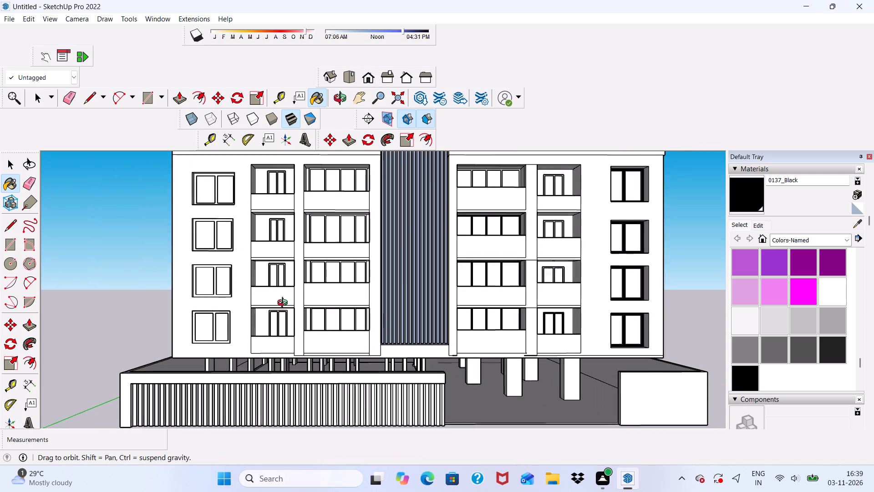
pyautogui.moveTo(285, 304); pyautogui.dragTo(349, 369, button='middle')
pyautogui.scroll(6, 572, 287)
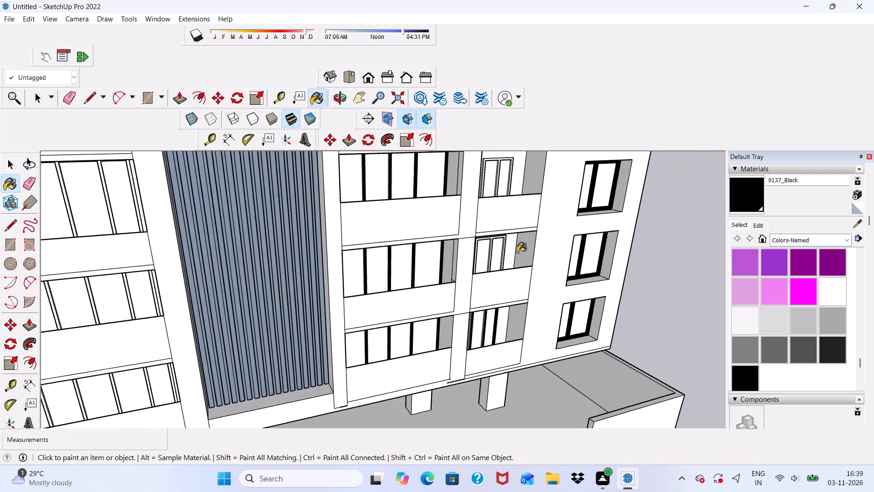
pyautogui.scroll(16, 517, 252)
pyautogui.click(469, 217)
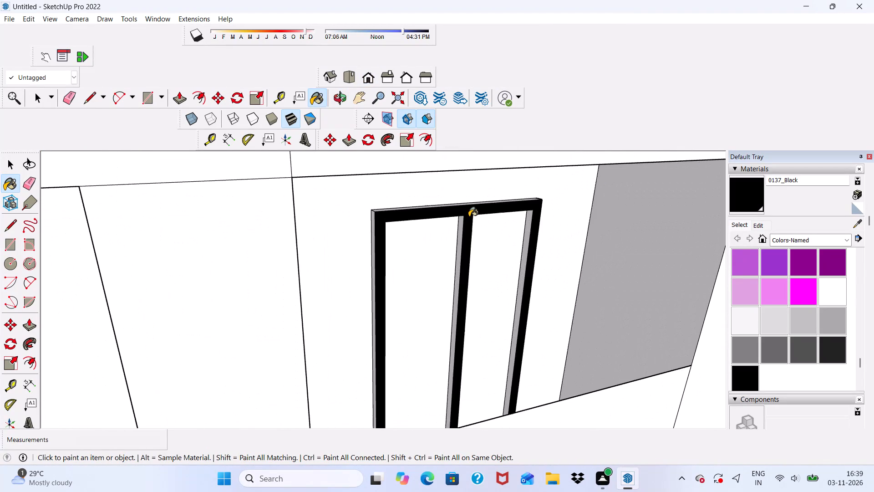
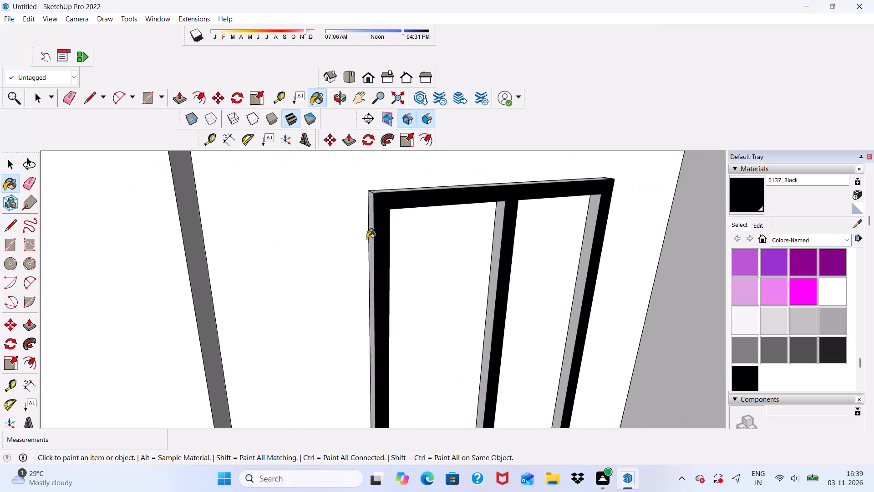
# Paint the second small balcony frame's vertical faces turned toward the ribbed wall with 0137_Black: outer side, mullion and far jamb.
pyautogui.scroll(6, 366, 232)
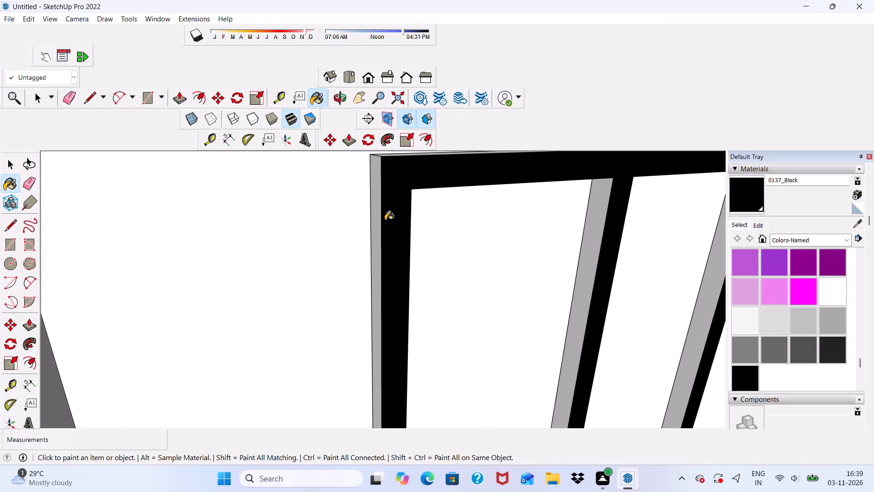
pyautogui.scroll(5, 379, 219)
pyautogui.click(377, 218)
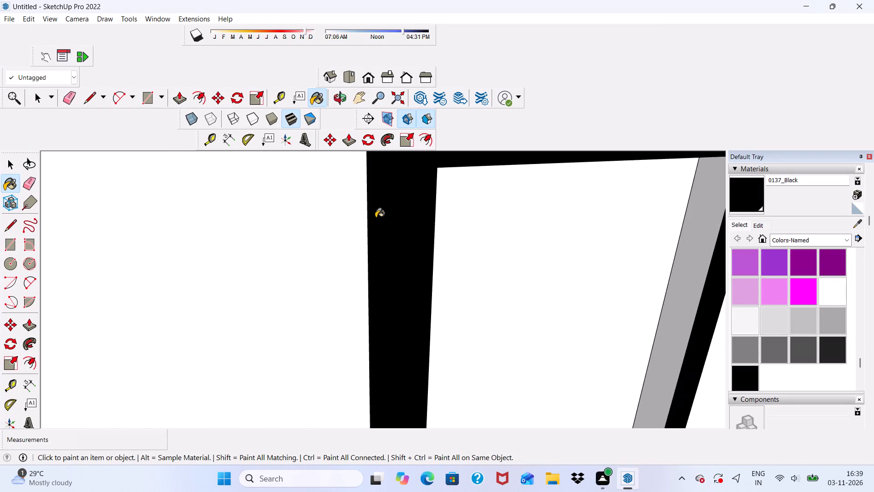
pyautogui.scroll(-12, 339, 227)
pyautogui.scroll(7, 488, 236)
pyautogui.click(493, 225)
pyautogui.scroll(-6, 387, 223)
pyautogui.scroll(5, 567, 257)
pyautogui.click(553, 231)
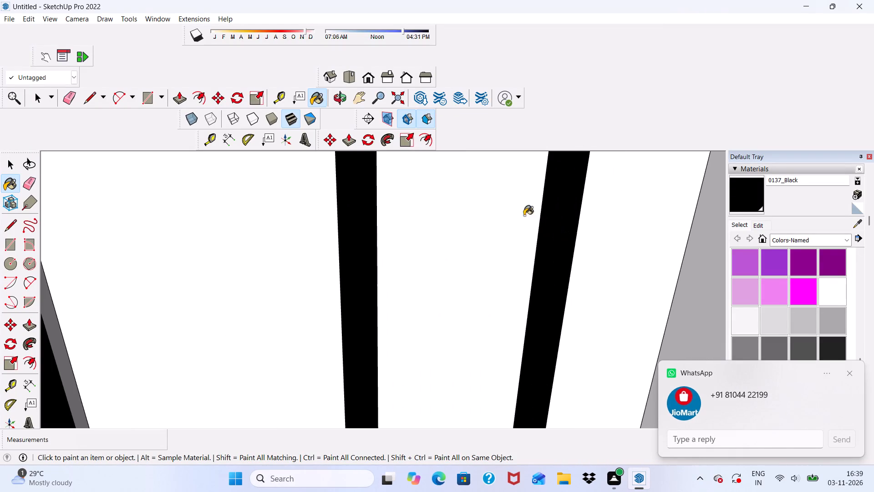
# Paint the near jamb's inner face and the mullion side turned away from the ribbed wall in the same frame with 0137_Black.
pyautogui.scroll(-5, 452, 216)
pyautogui.moveTo(445, 218); pyautogui.dragTo(442, 234, button='middle')
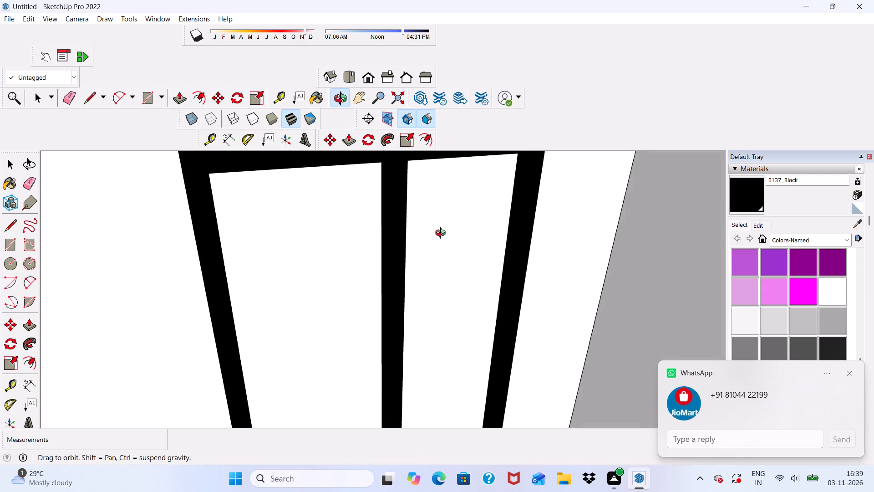
pyautogui.moveTo(442, 234); pyautogui.dragTo(365, 253, button='middle')
pyautogui.scroll(6, 294, 251)
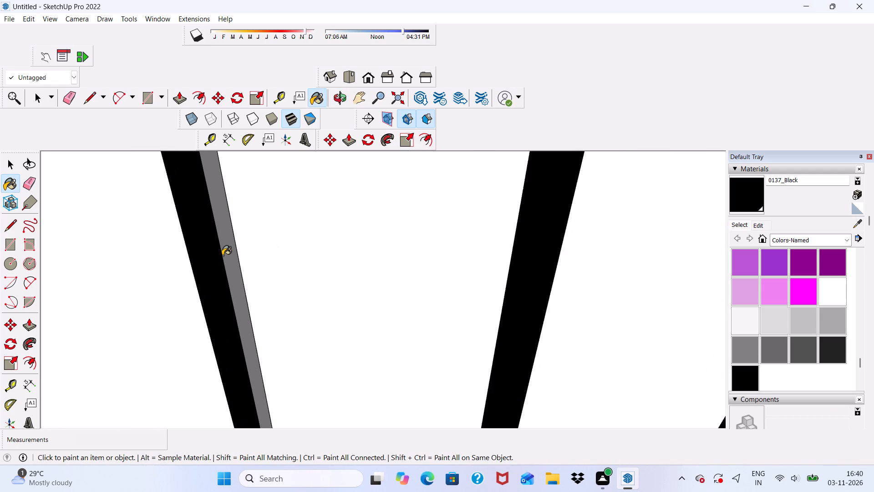
pyautogui.click(223, 259)
pyautogui.scroll(-7, 229, 252)
pyautogui.moveTo(233, 251); pyautogui.dragTo(132, 242, button='middle')
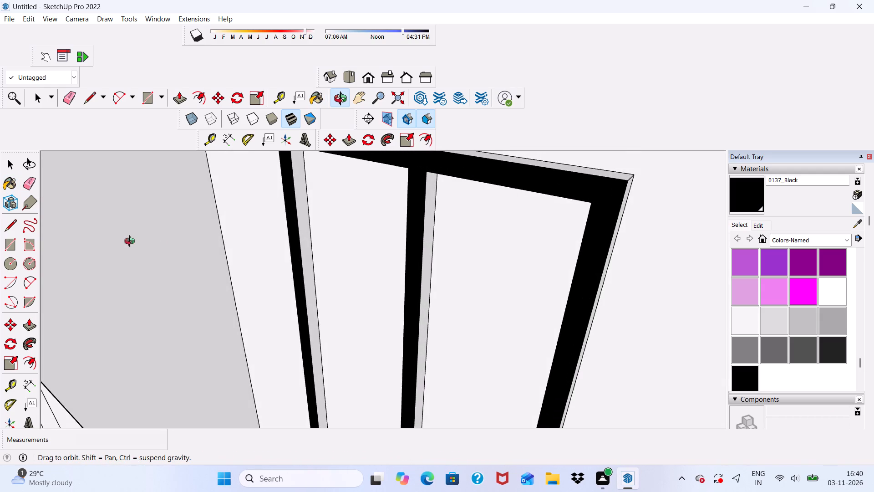
pyautogui.moveTo(132, 242); pyautogui.dragTo(132, 242, button='middle')
pyautogui.scroll(4, 284, 255)
pyautogui.click(316, 236)
pyautogui.scroll(-3, 384, 256)
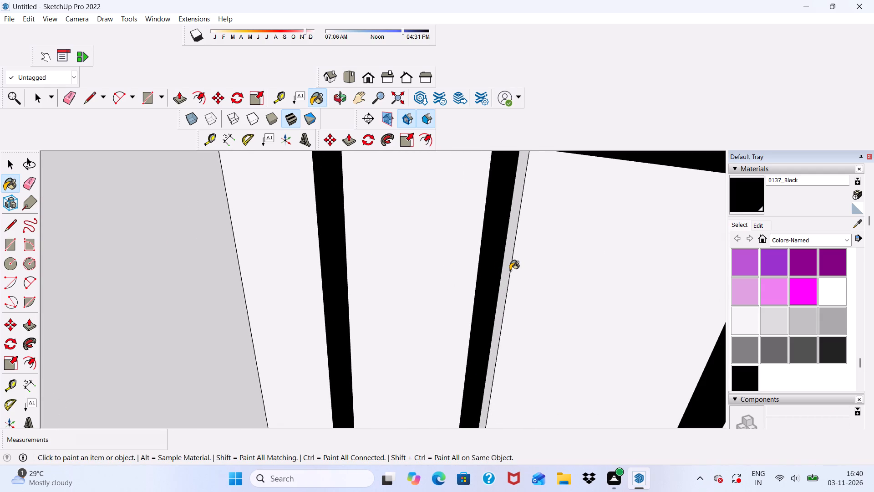
pyautogui.click(510, 270)
pyautogui.scroll(3, 505, 256)
pyautogui.click(505, 256)
pyautogui.scroll(-7, 493, 244)
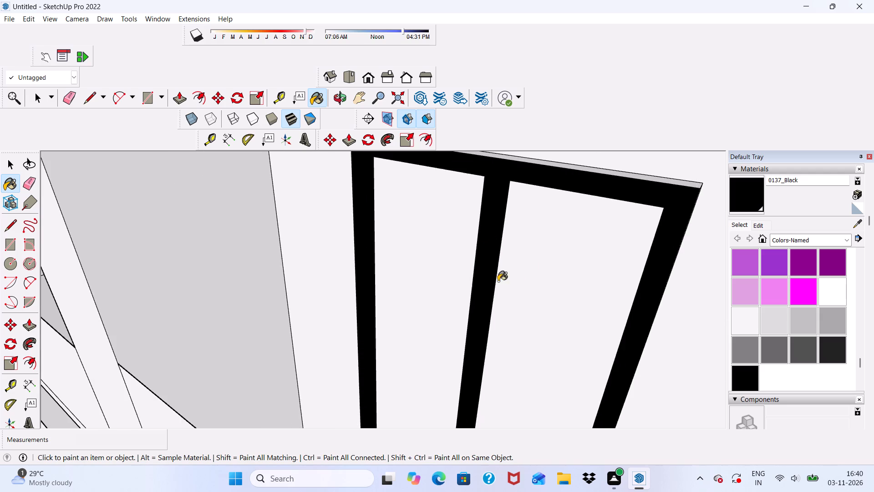
# Paint the same two-pane frame's outer top edge and its outer side away from the ribbed wall with 0137_Black.
pyautogui.moveTo(543, 269); pyautogui.dragTo(436, 283, button='middle')
pyautogui.scroll(1, 543, 269)
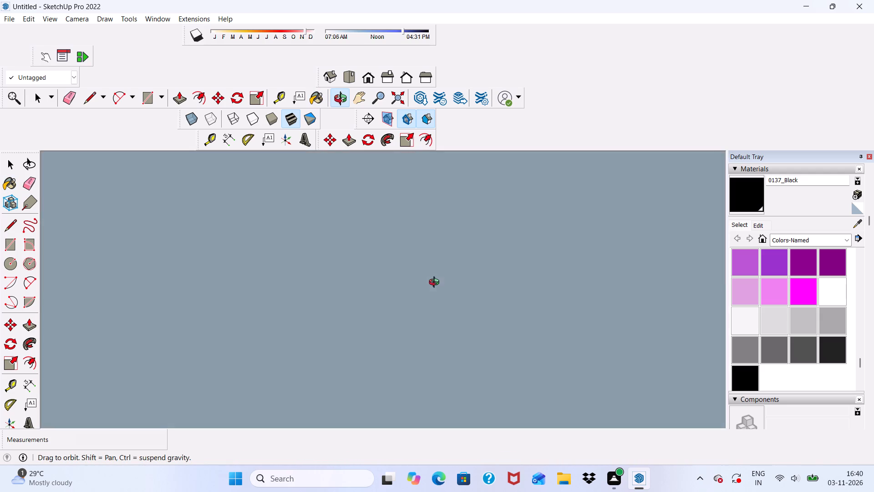
pyautogui.moveTo(436, 283); pyautogui.dragTo(473, 274, button='middle')
pyautogui.scroll(6, 601, 194)
pyautogui.click(620, 180)
pyautogui.scroll(-6, 586, 173)
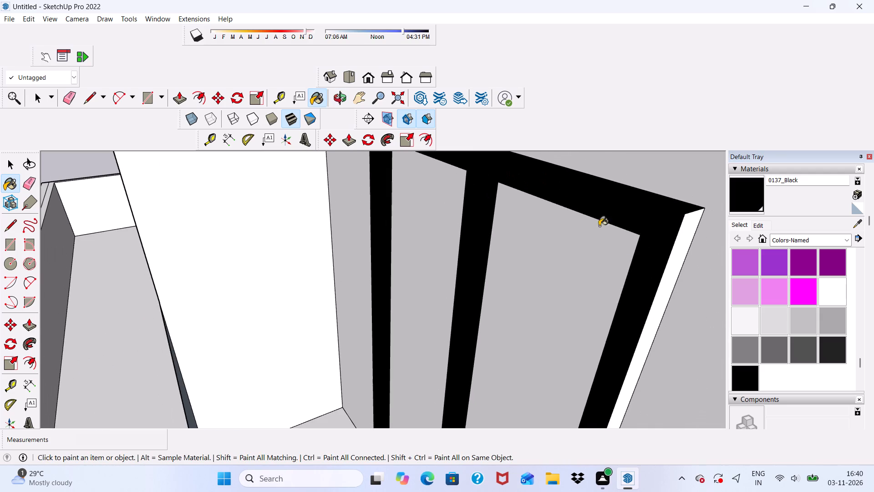
pyautogui.scroll(2, 653, 270)
pyautogui.click(673, 290)
pyautogui.scroll(-4, 559, 274)
# Paint the front of the two-pane frame in the right block's third small balcony from the bottom with 0137_Black.
pyautogui.moveTo(459, 275); pyautogui.dragTo(652, 245, button='middle')
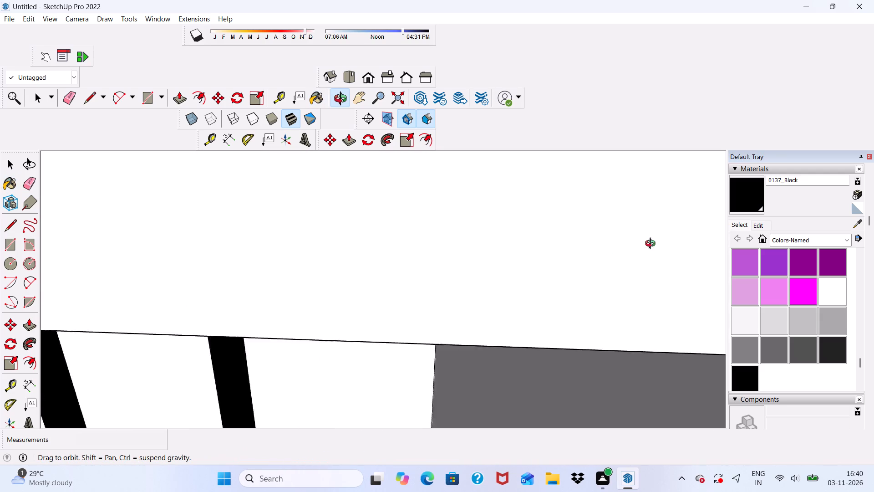
pyautogui.moveTo(652, 245); pyautogui.dragTo(687, 227, button='middle')
pyautogui.scroll(-5, 412, 184)
pyautogui.scroll(-12, 447, 197)
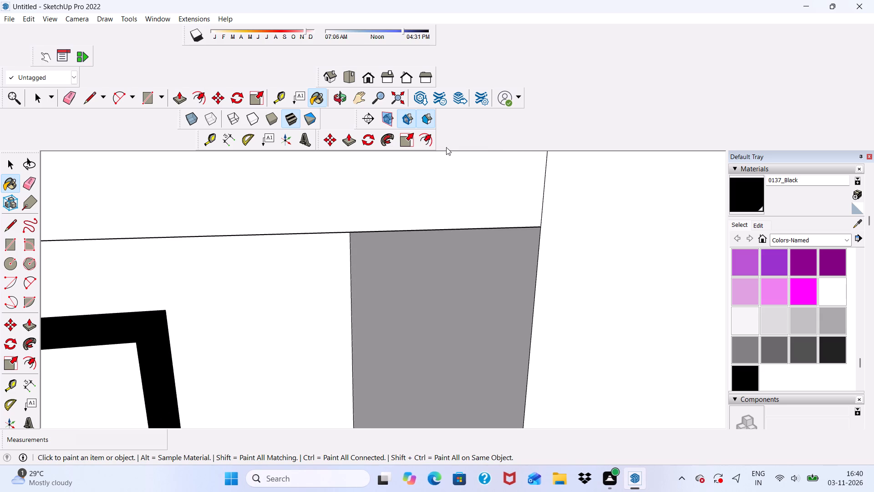
pyautogui.scroll(-4, 447, 156)
pyautogui.scroll(-11, 401, 212)
pyautogui.moveTo(320, 295); pyautogui.dragTo(178, 302, button='middle')
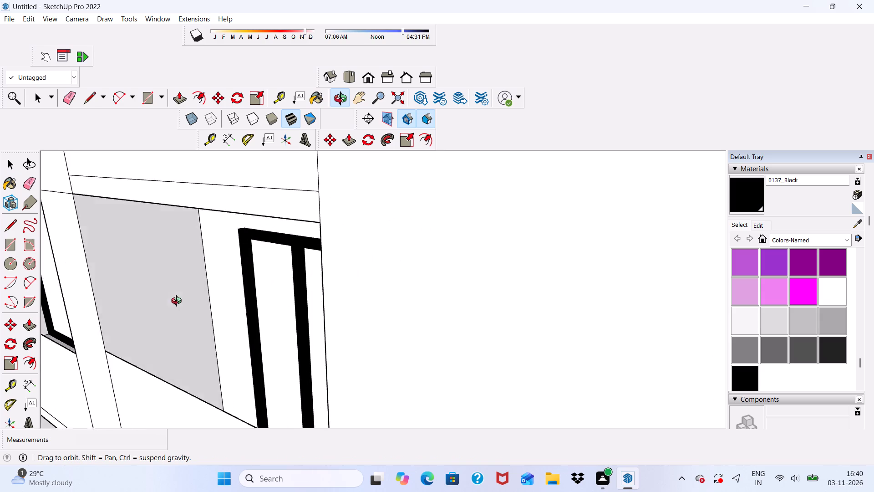
pyautogui.moveTo(178, 302); pyautogui.dragTo(263, 311, button='middle')
pyautogui.scroll(-16, 335, 259)
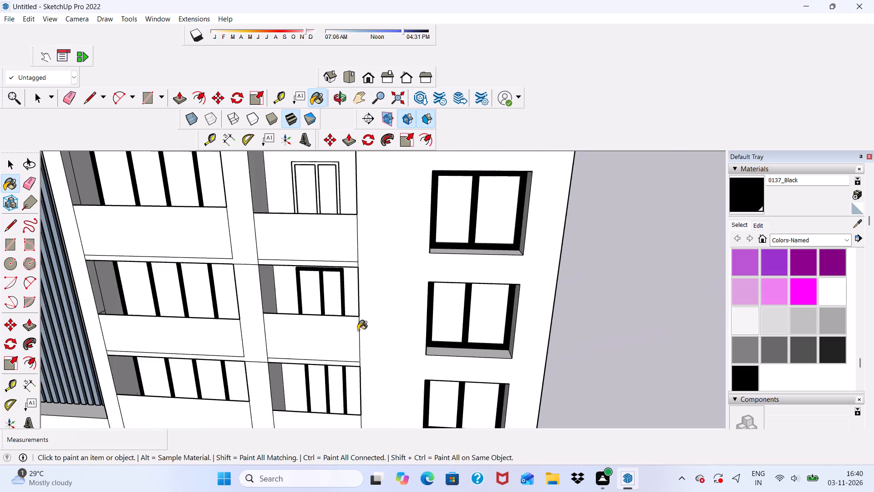
pyautogui.scroll(-1, 358, 330)
pyautogui.scroll(7, 294, 226)
pyautogui.scroll(9, 360, 195)
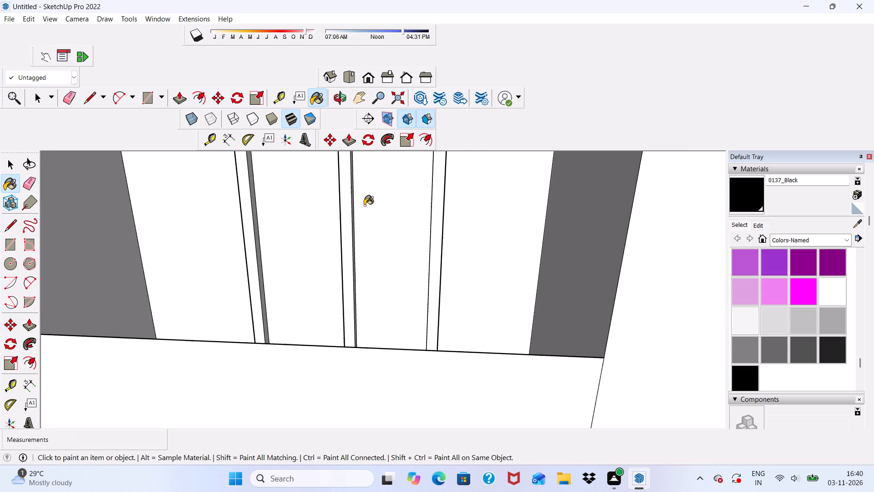
pyautogui.scroll(5, 361, 199)
pyautogui.click(335, 216)
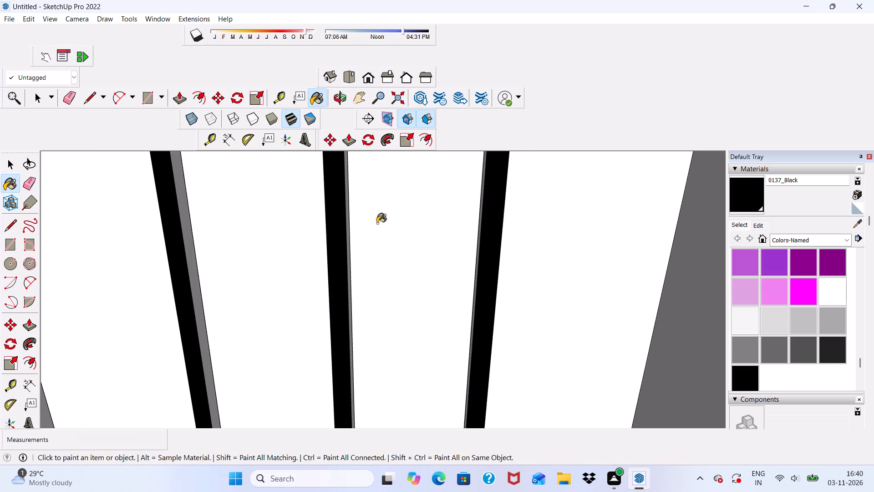
# Paint the third small balcony frame's three vertical faces turned away from the ribbed wall with 0137_Black.
pyautogui.moveTo(240, 294); pyautogui.dragTo(137, 323, button='middle')
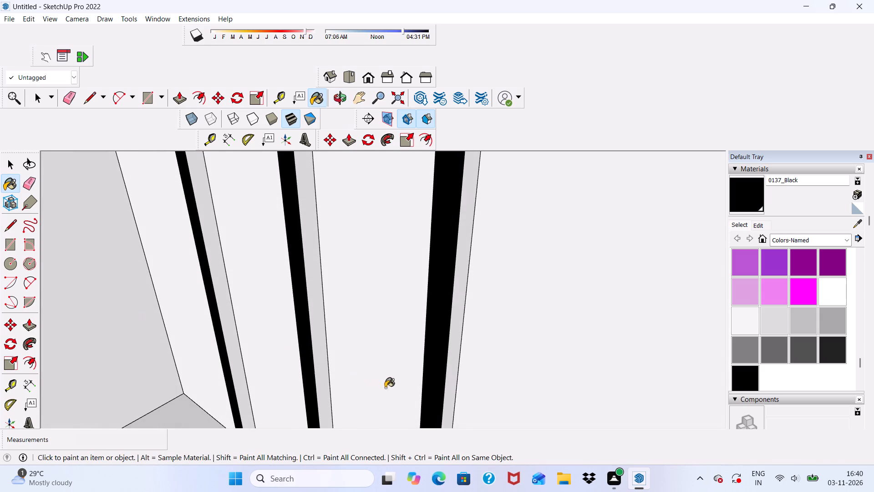
pyautogui.scroll(5, 410, 393)
pyautogui.click(453, 354)
pyautogui.scroll(-1, 453, 354)
pyautogui.scroll(5, 327, 310)
pyautogui.click(257, 318)
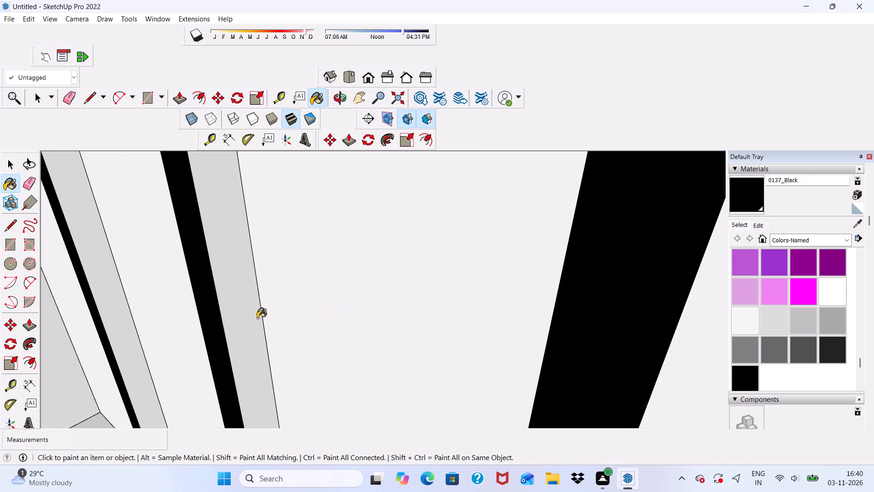
pyautogui.scroll(1, 125, 318)
pyautogui.click(117, 309)
pyautogui.scroll(-6, 133, 329)
pyautogui.scroll(-2, 234, 326)
pyautogui.scroll(-1, 176, 342)
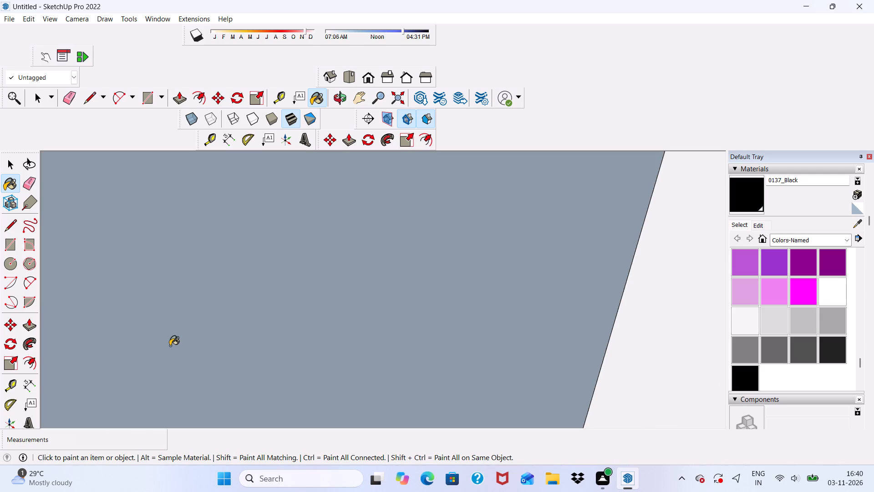
# Examine the right block's balcony frames from the front and at an angle for faces still lacking black paint.
pyautogui.click(369, 72)
pyautogui.scroll(-3, 346, 229)
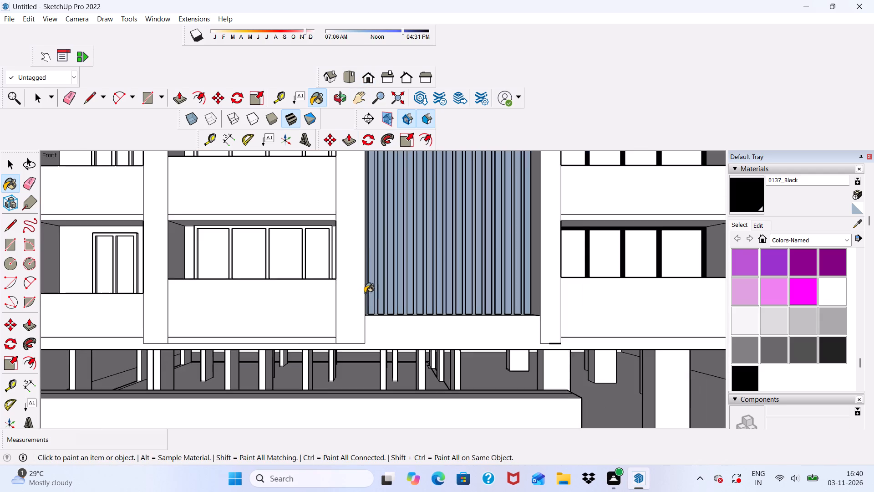
pyautogui.scroll(-12, 365, 293)
pyautogui.scroll(-5, 280, 259)
pyautogui.scroll(10, 385, 211)
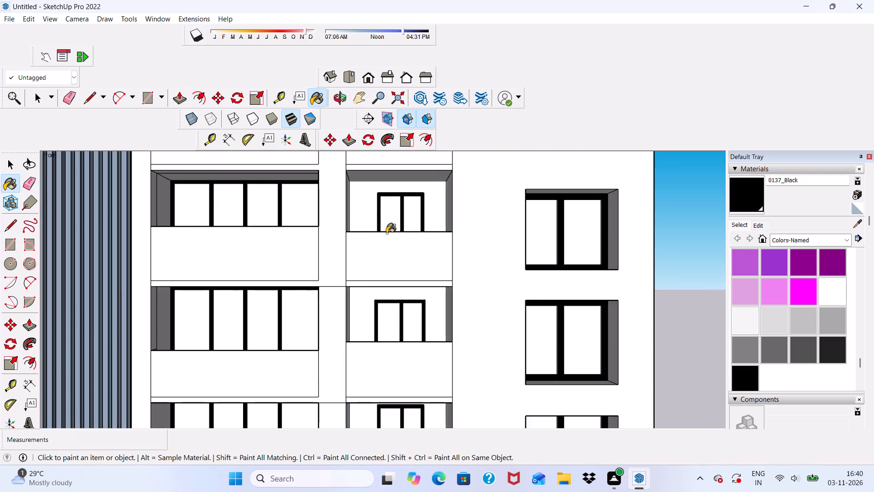
pyautogui.scroll(8, 386, 233)
pyautogui.moveTo(385, 235); pyautogui.dragTo(375, 294, button='middle')
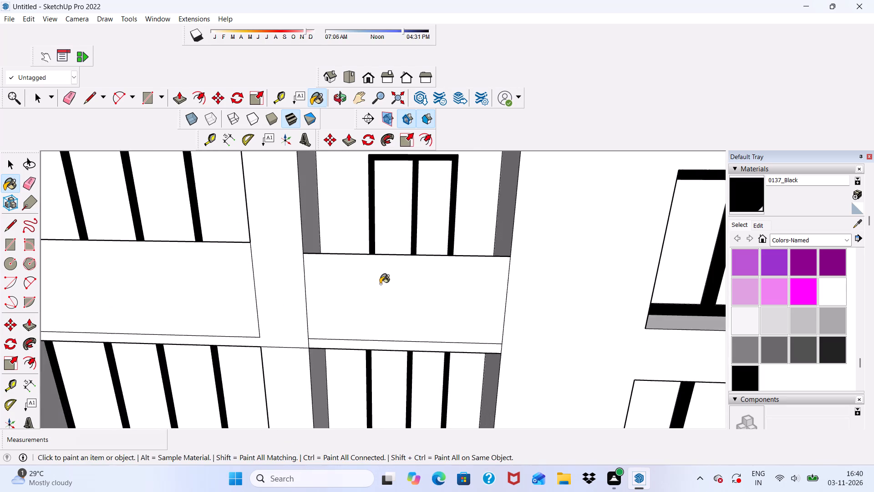
pyautogui.scroll(-5, 362, 255)
pyautogui.scroll(-10, 304, 328)
pyautogui.scroll(6, 288, 304)
pyautogui.moveTo(275, 313); pyautogui.dragTo(298, 237, button='middle')
pyautogui.scroll(6, 297, 236)
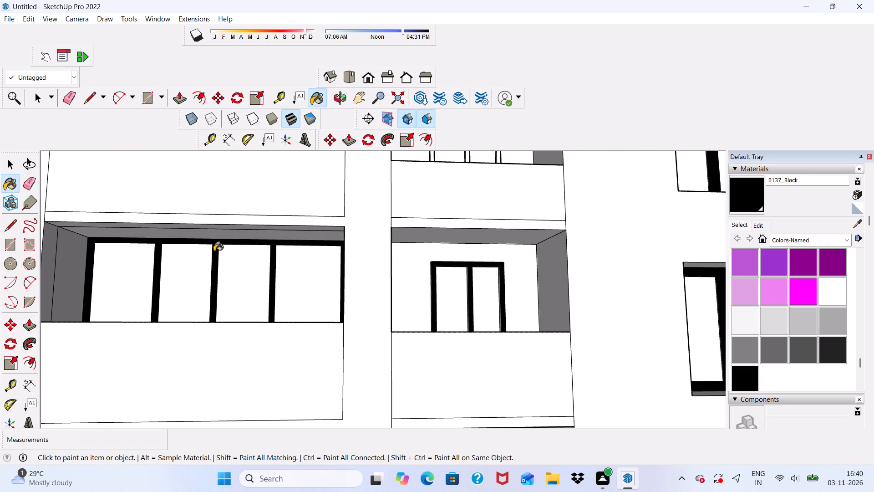
pyautogui.scroll(6, 214, 251)
pyautogui.scroll(-17, 238, 229)
pyautogui.moveTo(395, 277); pyautogui.dragTo(277, 356, button='middle')
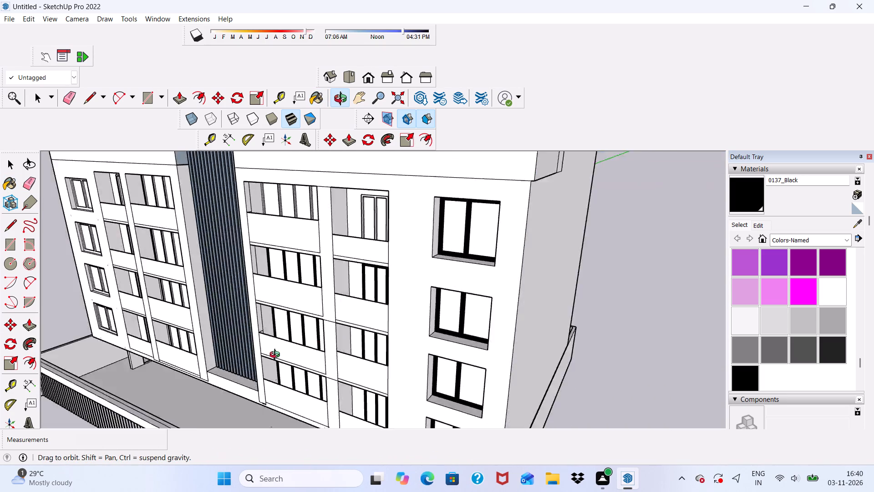
pyautogui.moveTo(277, 356); pyautogui.dragTo(292, 401, button='middle')
# Paint the small leftover piece at the foot of the third balcony frame's jamb nearest the ribbed wall with 0137_Black.
pyautogui.scroll(20, 381, 323)
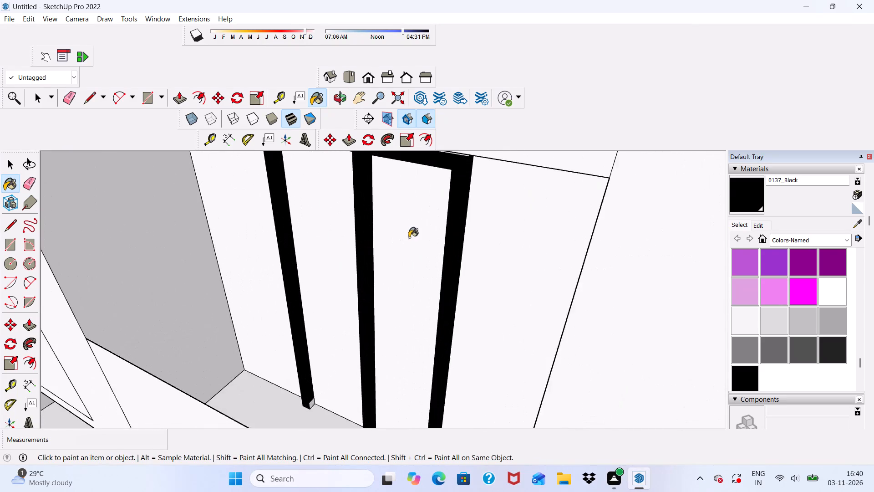
pyautogui.scroll(4, 409, 237)
pyautogui.scroll(-5, 406, 237)
pyautogui.moveTo(308, 327); pyautogui.dragTo(363, 298, button='middle')
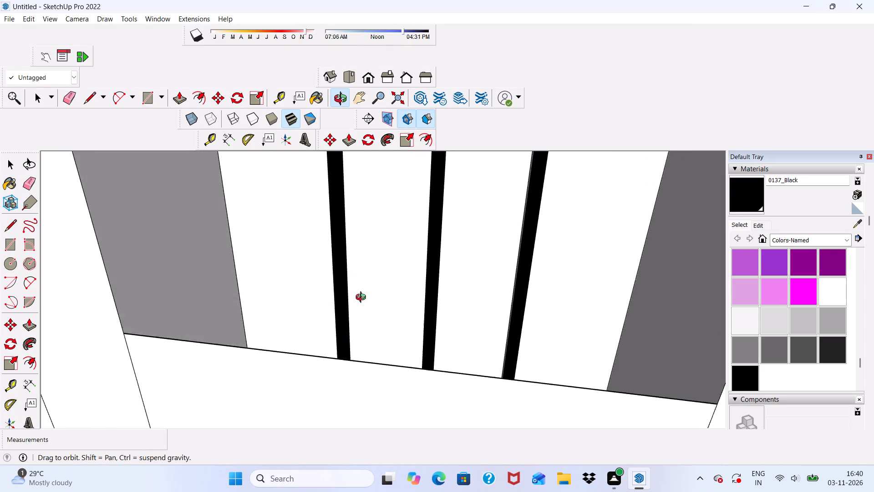
pyautogui.moveTo(363, 298); pyautogui.dragTo(329, 342, button='middle')
pyautogui.scroll(6, 326, 405)
pyautogui.scroll(-4, 311, 318)
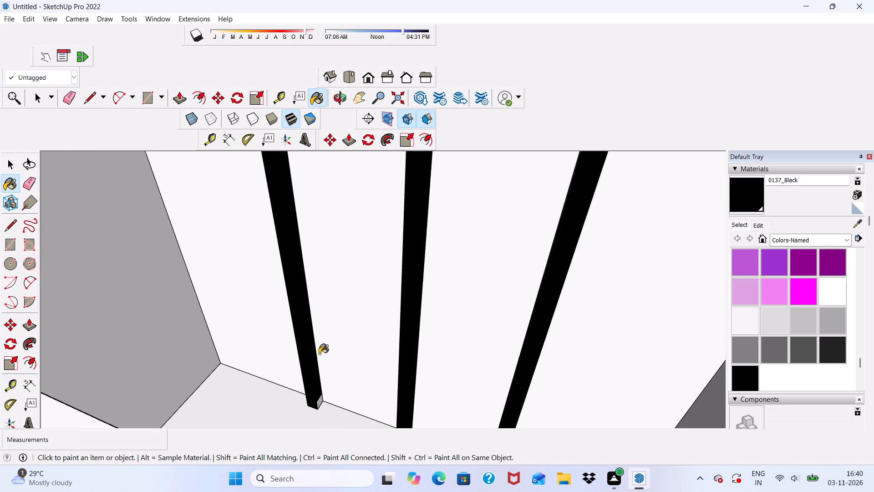
pyautogui.scroll(7, 318, 385)
pyautogui.click(326, 420)
pyautogui.scroll(-5, 319, 388)
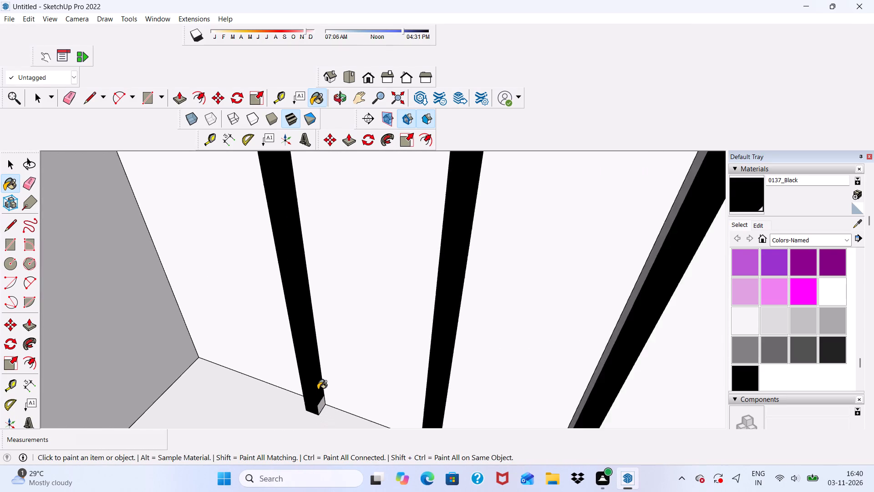
pyautogui.scroll(5, 322, 396)
pyautogui.click(321, 408)
pyautogui.scroll(-2, 298, 384)
# Paint the same frame's vertical faces turned toward the ribbed wall with 0137_Black, including the small segment at the far jamb's foot.
pyautogui.moveTo(275, 387); pyautogui.dragTo(465, 376, button='middle')
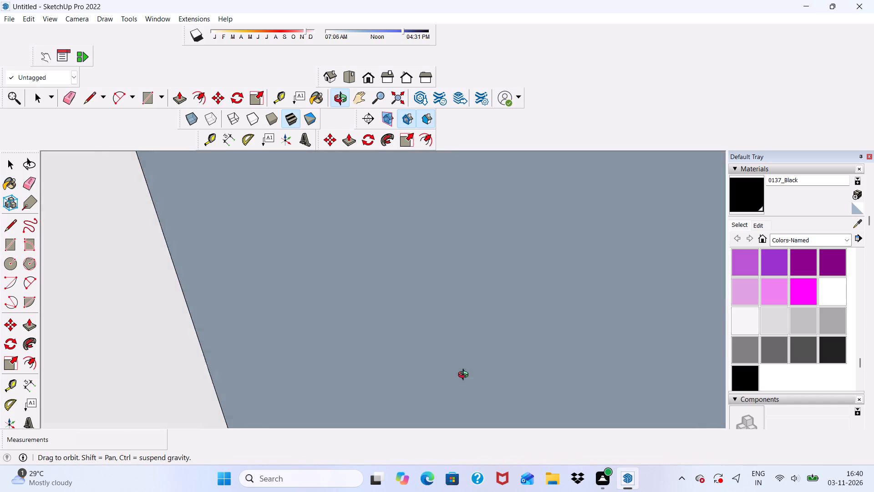
pyautogui.moveTo(465, 376); pyautogui.dragTo(429, 377, button='middle')
pyautogui.scroll(5, 429, 371)
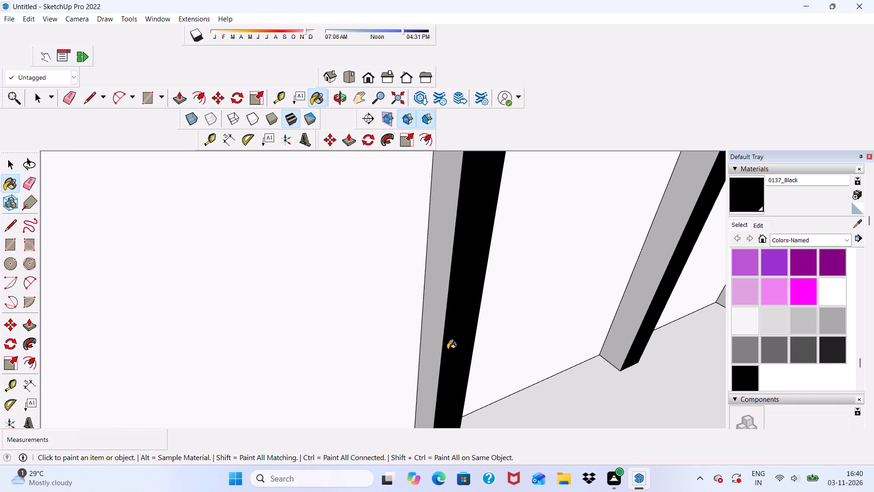
pyautogui.click(447, 349)
pyautogui.click(438, 334)
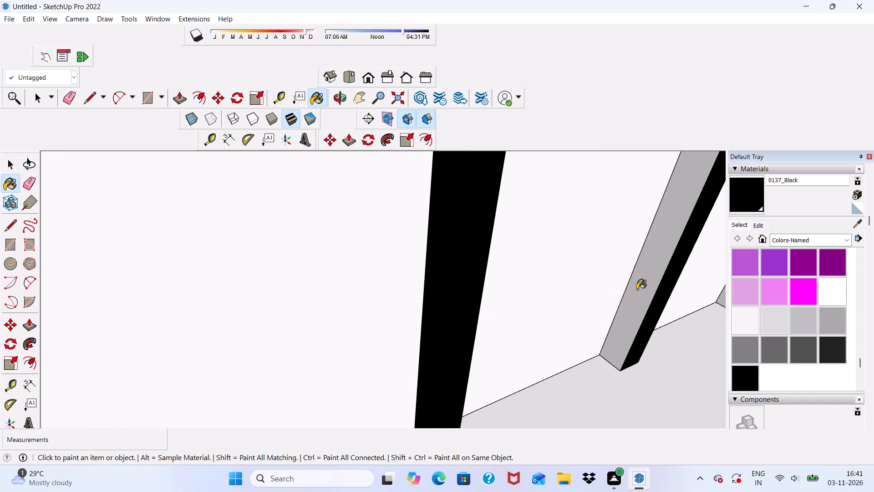
pyautogui.click(638, 290)
pyautogui.scroll(-6, 507, 284)
pyautogui.scroll(5, 648, 278)
pyautogui.click(662, 269)
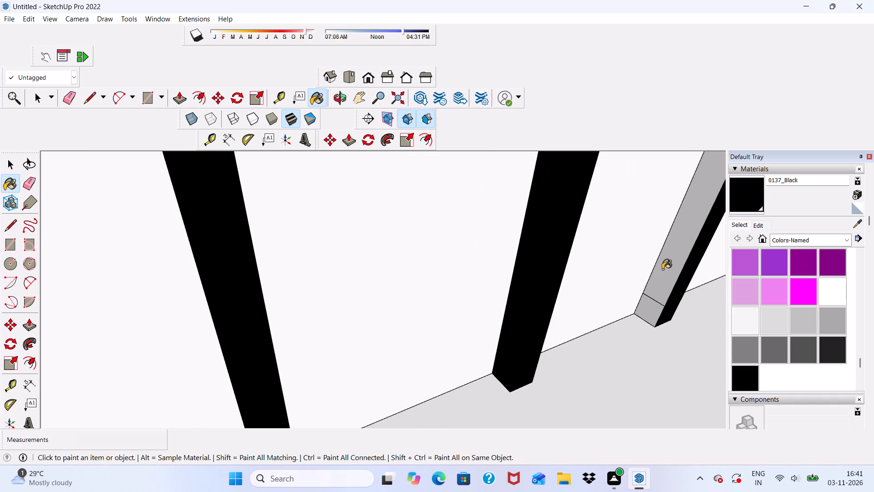
pyautogui.click(655, 306)
# Examine the right block's small balconies up to the top floor for two-pane frames still lacking black paint.
pyautogui.scroll(-6, 518, 288)
pyautogui.scroll(-14, 401, 286)
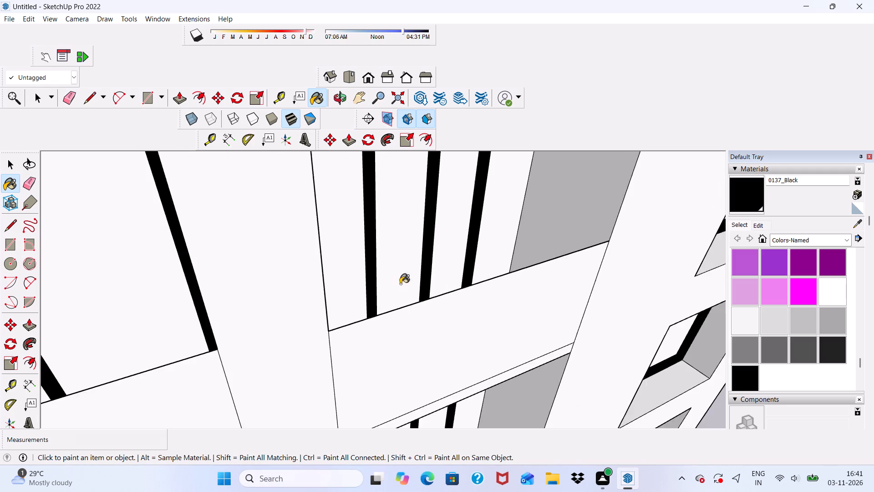
pyautogui.scroll(-4, 400, 284)
pyautogui.scroll(-5, 356, 288)
pyautogui.moveTo(375, 336); pyautogui.dragTo(309, 218, button='middle')
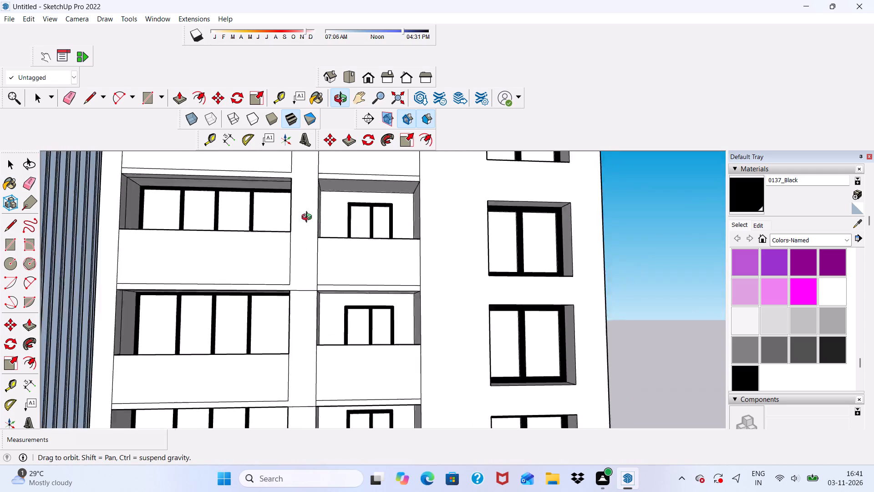
pyautogui.moveTo(309, 218); pyautogui.dragTo(240, 380, button='middle')
pyautogui.scroll(-6, 263, 346)
pyautogui.moveTo(307, 291); pyautogui.dragTo(385, 159, button='middle')
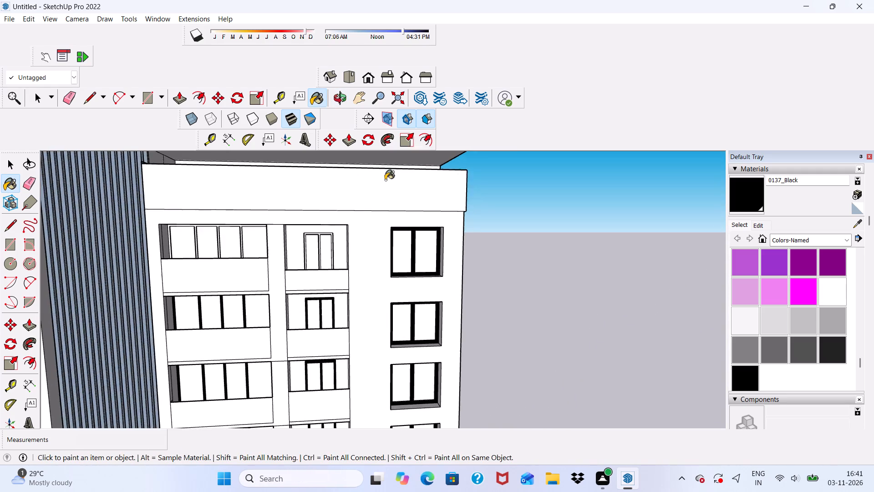
# Paint the front face of the right block's top-floor small balcony two-pane frame with 0137_Black.
pyautogui.scroll(19, 333, 253)
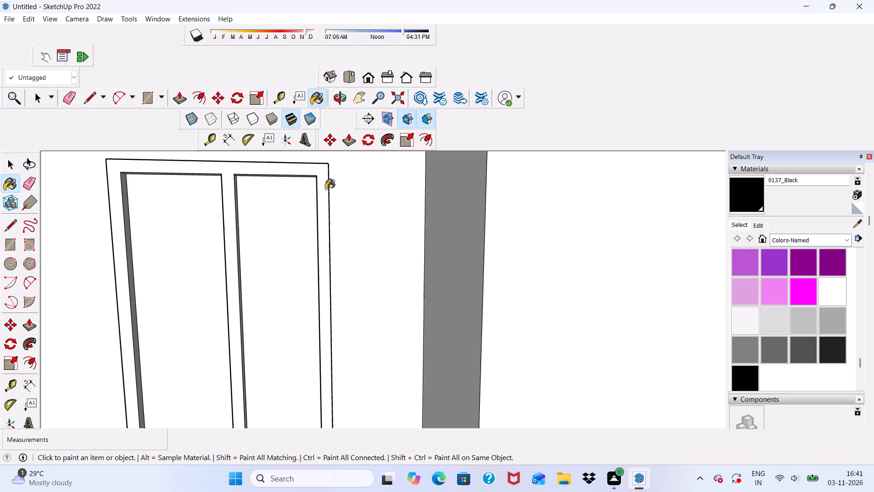
pyautogui.click(325, 189)
# Paint the same frame's three vertical faces turned away from the ribbed wall with 0137_Black.
pyautogui.moveTo(325, 245); pyautogui.dragTo(254, 282, button='middle')
pyautogui.scroll(2, 224, 249)
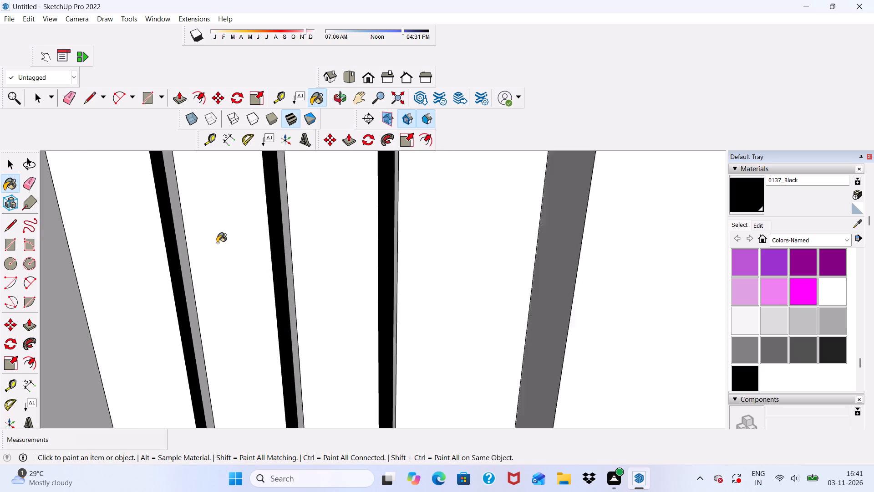
pyautogui.scroll(3, 217, 243)
pyautogui.click(179, 230)
pyautogui.scroll(3, 334, 274)
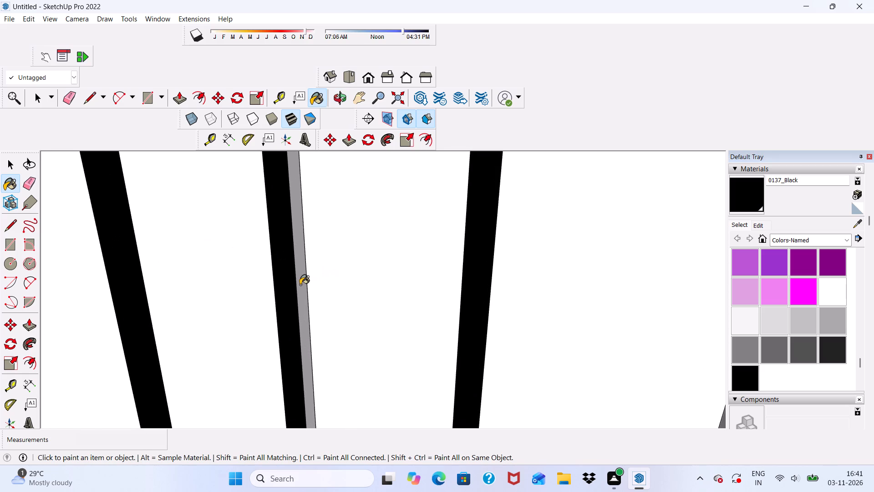
pyautogui.click(300, 285)
pyautogui.scroll(-4, 318, 286)
pyautogui.moveTo(384, 302); pyautogui.dragTo(341, 328, button='middle')
pyautogui.scroll(5, 416, 332)
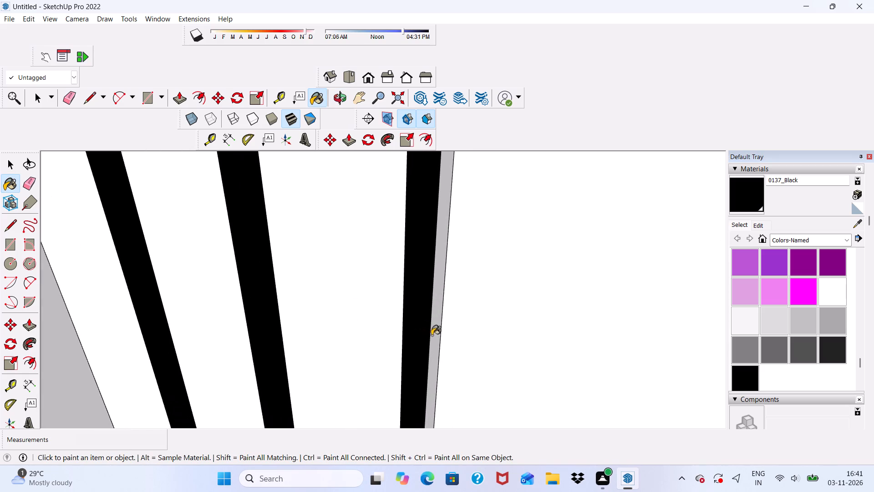
pyautogui.click(436, 342)
# Paint the two-pane frame's three vertical faces turned toward the ribbed wall with 0137_Black.
pyautogui.scroll(-5, 396, 332)
pyautogui.moveTo(340, 333); pyautogui.dragTo(461, 282, button='middle')
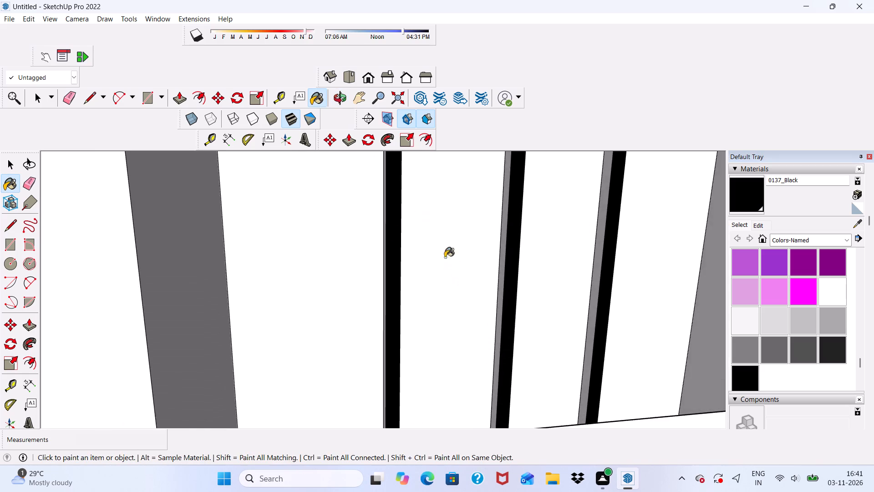
pyautogui.scroll(-4, 353, 248)
pyautogui.moveTo(394, 281); pyautogui.dragTo(450, 308, button='middle')
pyautogui.scroll(6, 393, 304)
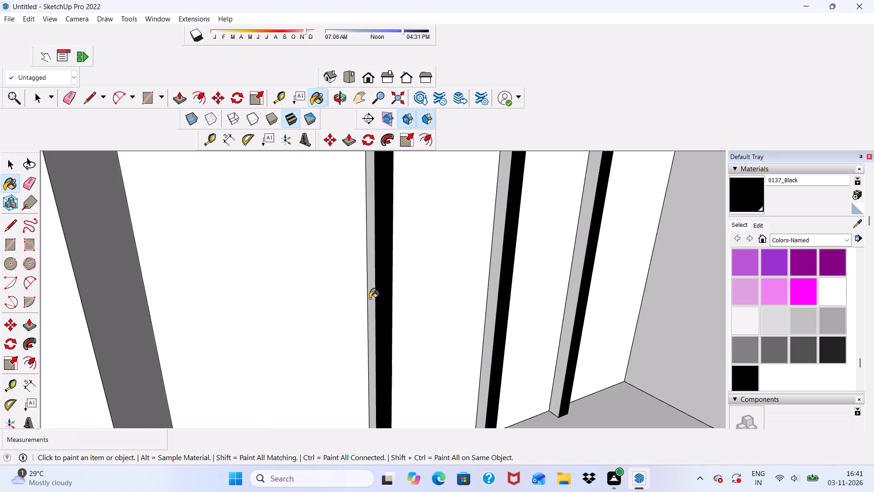
pyautogui.click(370, 298)
pyautogui.click(494, 304)
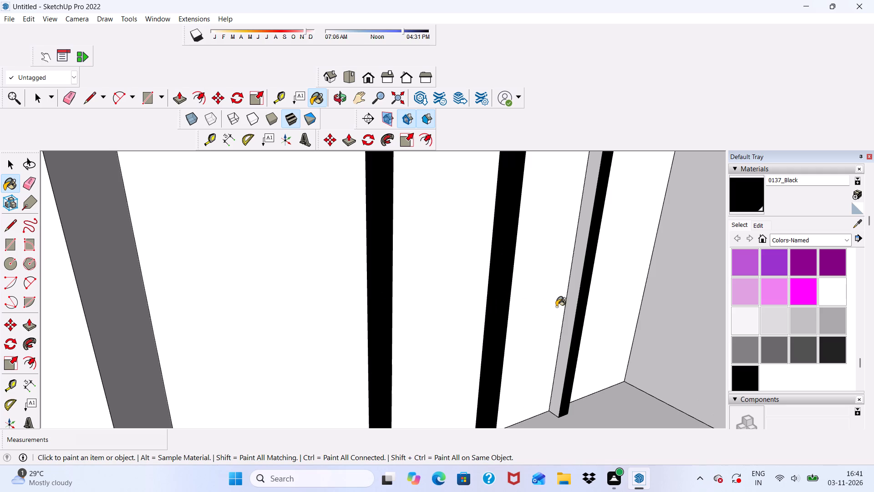
pyautogui.click(567, 316)
# Paint the undersides of the two-pane frame's head above both panes with 0137_Black.
pyautogui.scroll(-15, 559, 309)
pyautogui.moveTo(451, 270); pyautogui.dragTo(442, 226, button='middle')
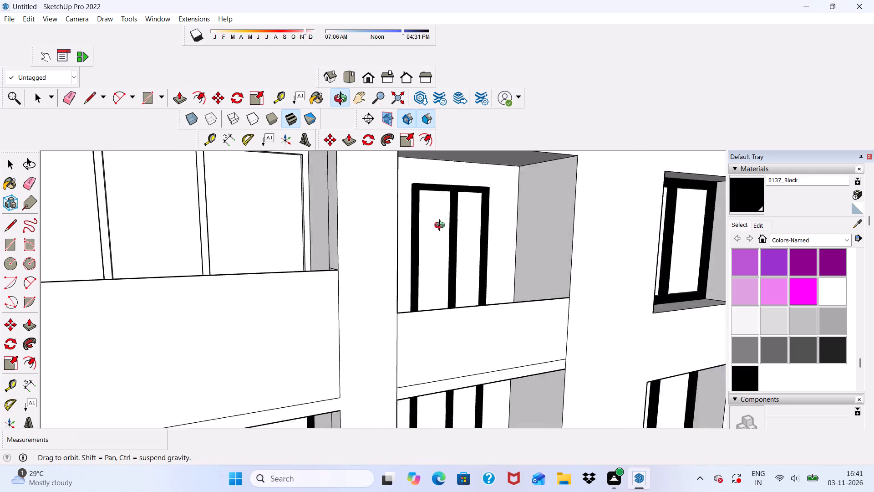
pyautogui.moveTo(442, 226); pyautogui.dragTo(436, 192, button='middle')
pyautogui.scroll(10, 431, 198)
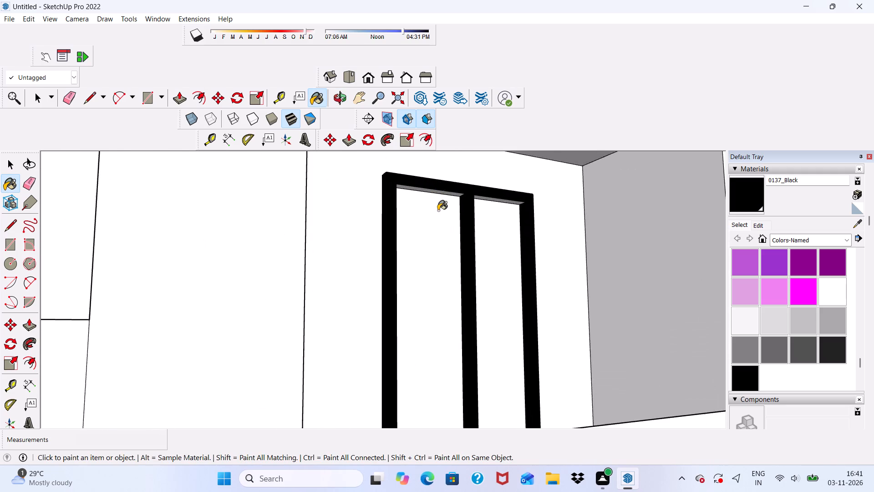
pyautogui.scroll(11, 438, 210)
pyautogui.scroll(1, 461, 175)
pyautogui.click(461, 175)
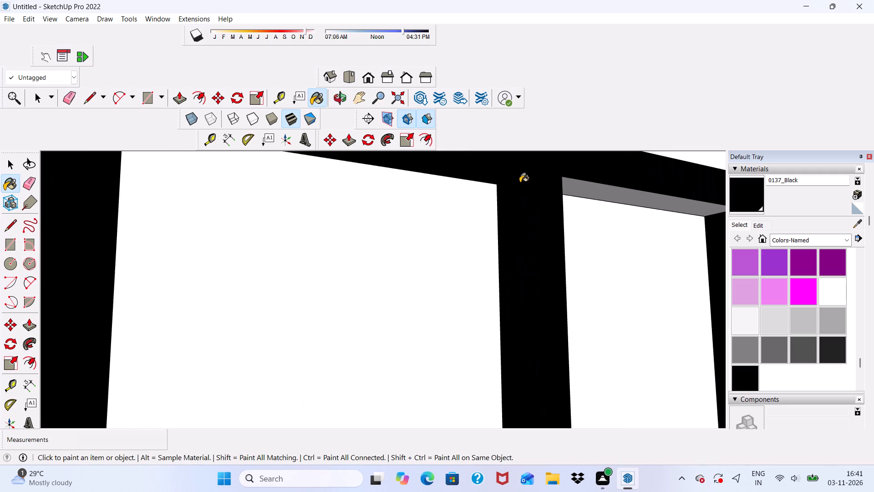
pyautogui.scroll(2, 521, 183)
pyautogui.scroll(-11, 204, 324)
pyautogui.scroll(7, 579, 265)
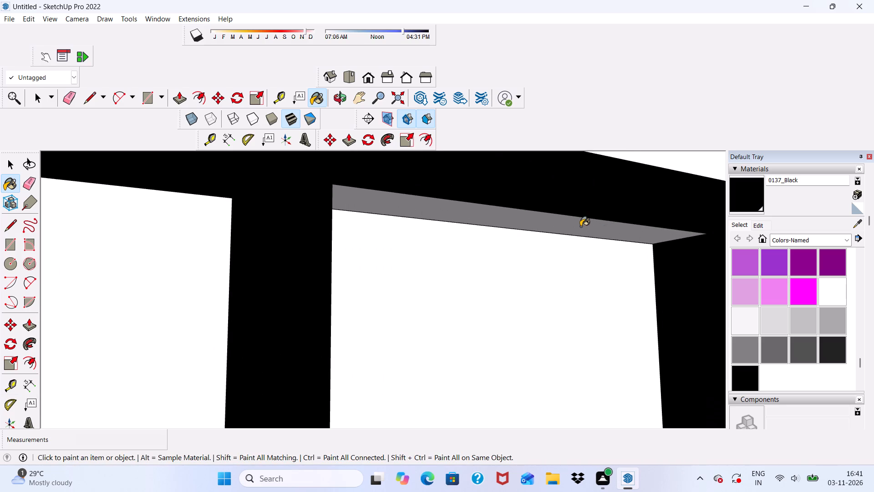
pyautogui.click(580, 225)
# Paint the front face of the right block's top-floor four-pane balcony frame with 0137_Black.
pyautogui.scroll(-20, 554, 238)
pyautogui.scroll(-14, 554, 238)
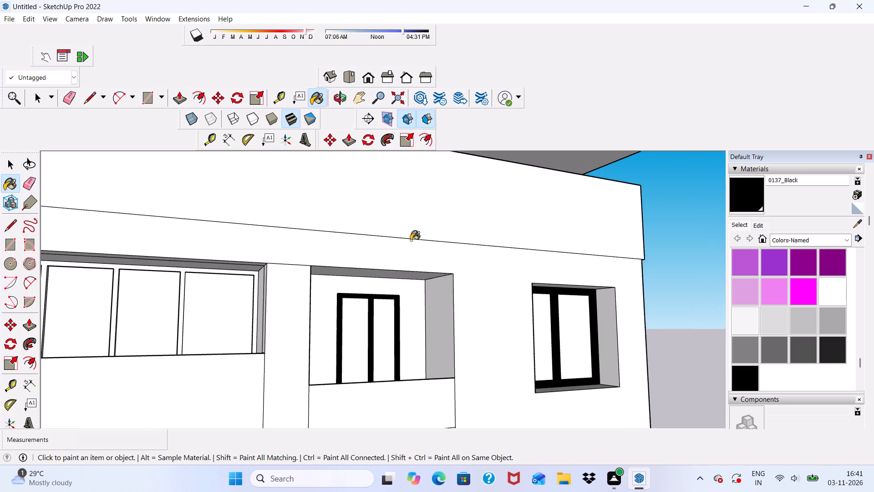
pyautogui.scroll(-10, 411, 241)
pyautogui.moveTo(333, 334); pyautogui.dragTo(237, 394, button='middle')
pyautogui.scroll(6, 306, 337)
pyautogui.scroll(2, 331, 241)
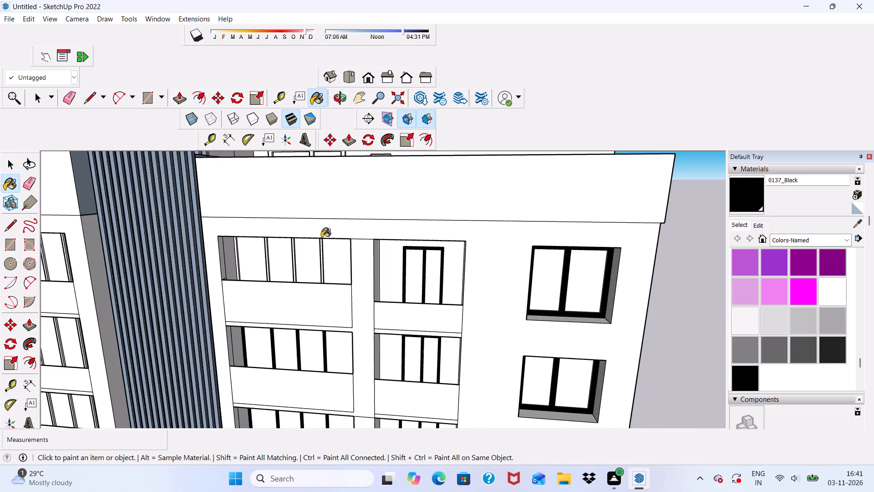
pyautogui.scroll(4, 321, 238)
pyautogui.scroll(-1, 324, 236)
pyautogui.moveTo(295, 244); pyautogui.dragTo(275, 173, button='middle')
pyautogui.scroll(6, 275, 173)
pyautogui.scroll(6, 325, 282)
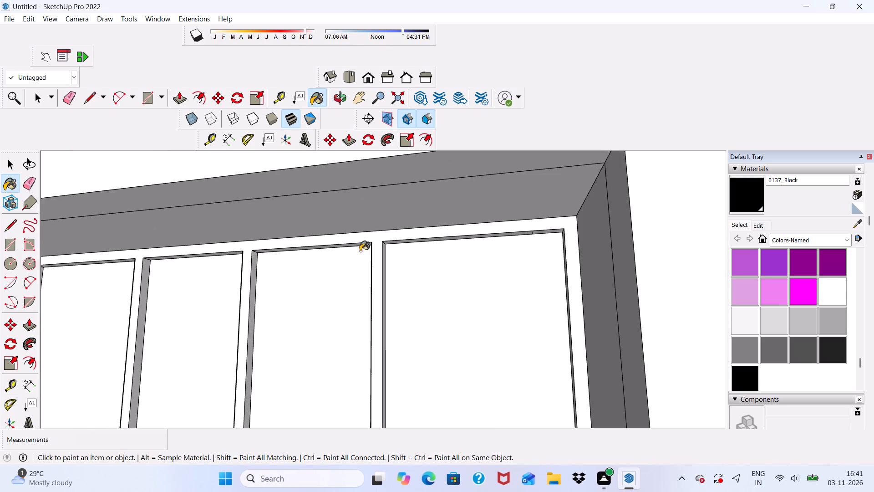
pyautogui.click(372, 246)
pyautogui.scroll(3, 380, 266)
pyautogui.click(377, 249)
# Paint the four-pane frame's vertical faces turned away from the ribbed wall, on the near jamb and three mullions, with 0137_Black.
pyautogui.scroll(-3, 377, 243)
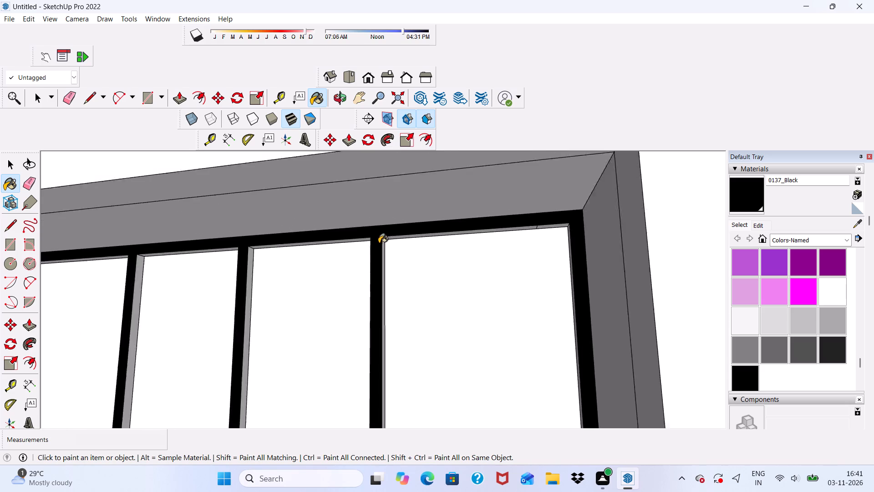
pyautogui.scroll(-4, 379, 243)
pyautogui.moveTo(428, 271); pyautogui.dragTo(353, 300, button='middle')
pyautogui.scroll(7, 218, 299)
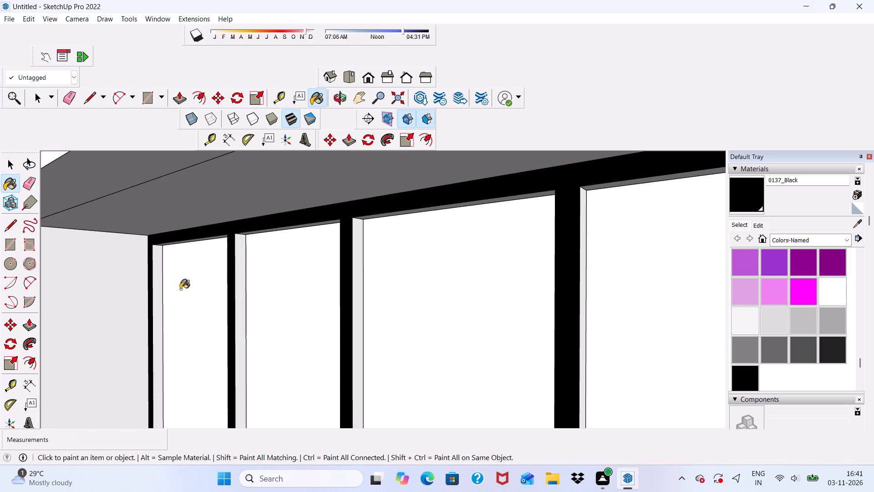
pyautogui.click(155, 298)
pyautogui.scroll(2, 266, 313)
pyautogui.click(234, 325)
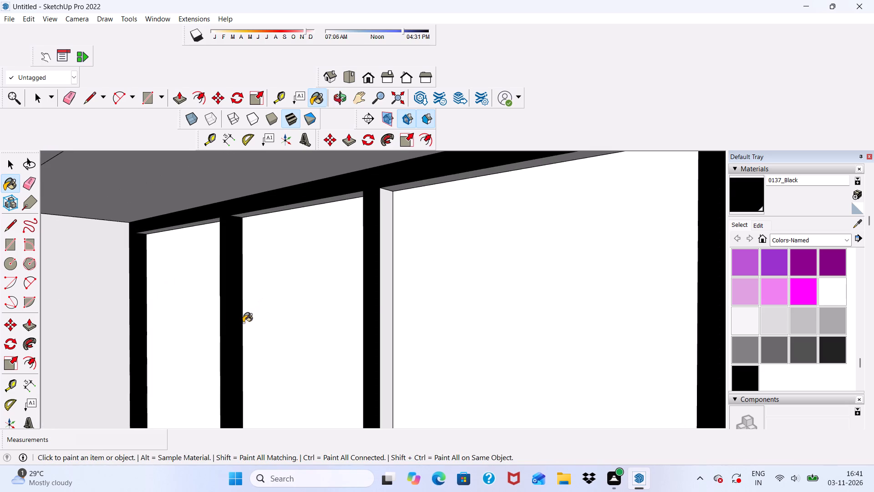
pyautogui.click(384, 305)
pyautogui.scroll(-6, 322, 227)
pyautogui.moveTo(506, 279); pyautogui.dragTo(521, 275, button='middle')
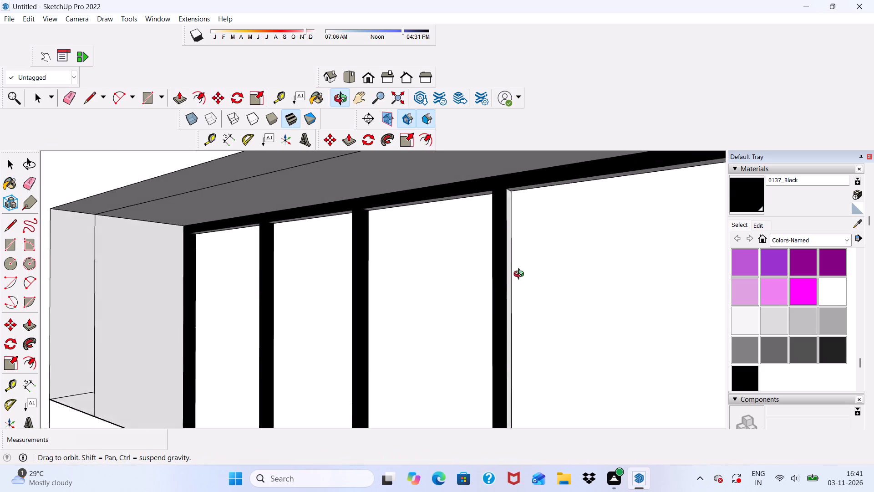
pyautogui.moveTo(521, 275); pyautogui.dragTo(490, 317, button='middle')
pyautogui.scroll(6, 483, 313)
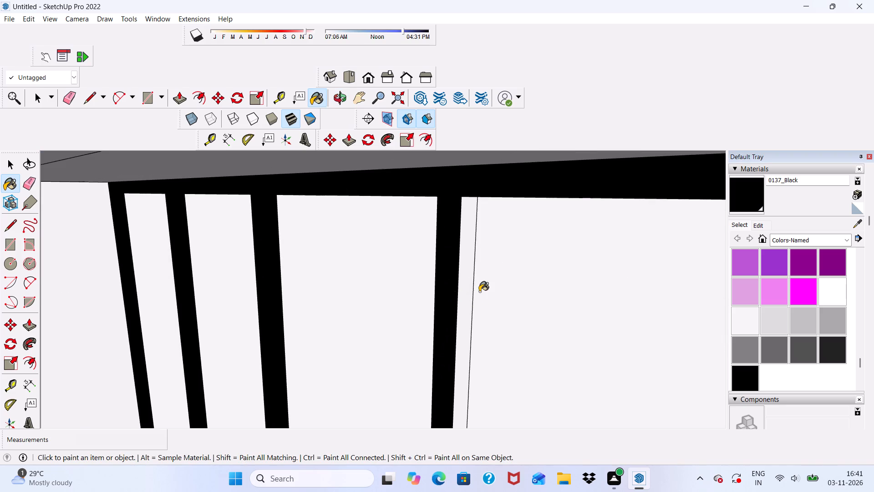
pyautogui.scroll(-1, 474, 282)
pyautogui.moveTo(472, 282); pyautogui.dragTo(431, 274, button='middle')
pyautogui.scroll(3, 427, 274)
pyautogui.click(407, 262)
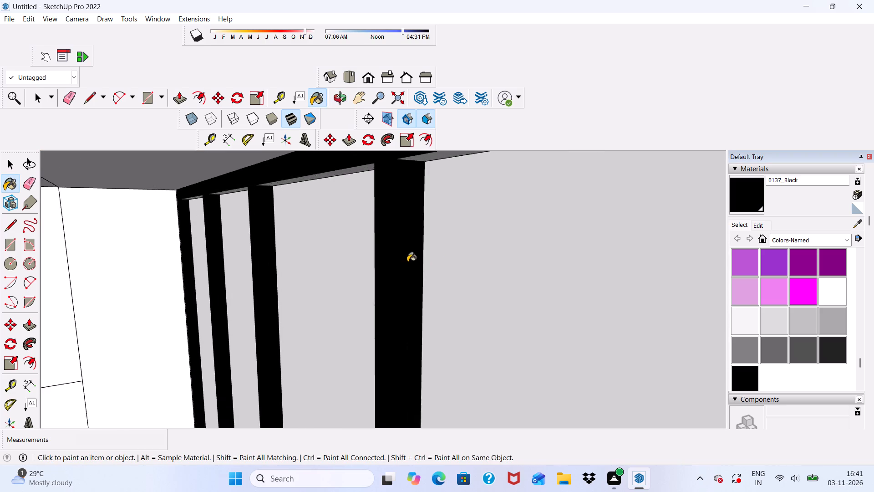
# Paint the undersides of the four-pane frame's head and the inner face of the jamb farthest from the ribbed wall with 0137_Black.
pyautogui.scroll(-4, 406, 261)
pyautogui.moveTo(396, 262); pyautogui.dragTo(569, 130, button='middle')
pyautogui.scroll(3, 561, 193)
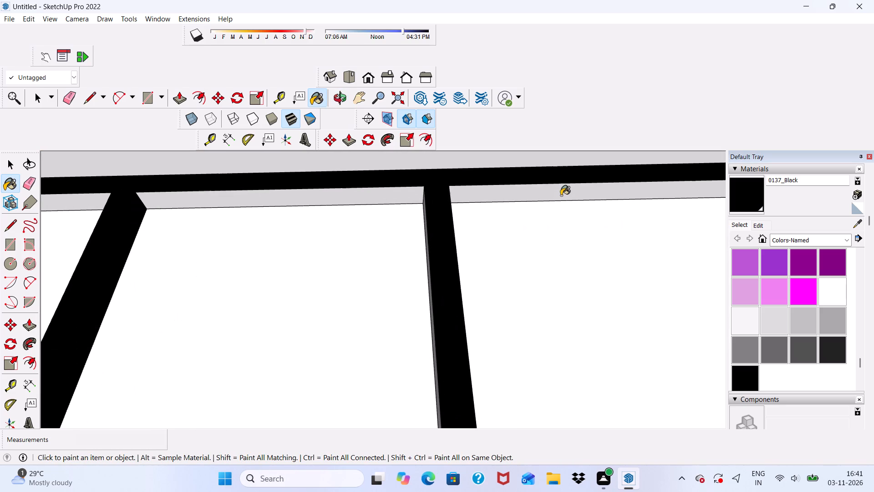
pyautogui.click(561, 195)
pyautogui.click(355, 200)
pyautogui.scroll(-6, 355, 205)
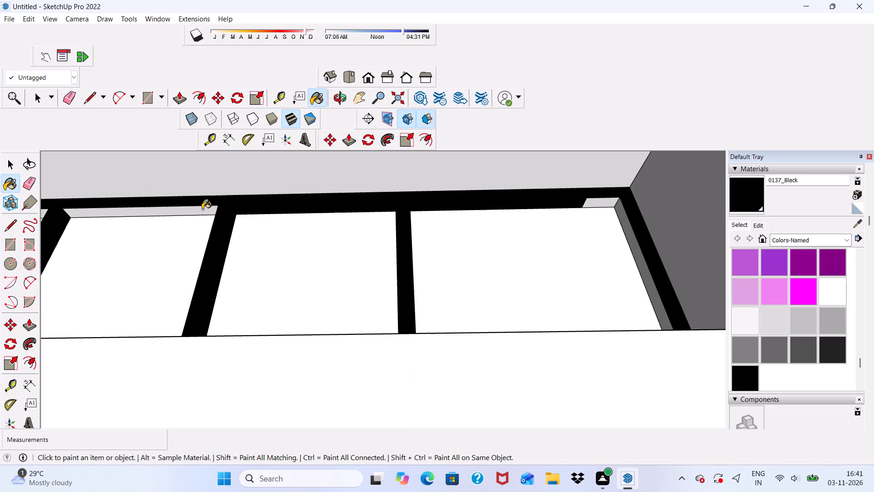
pyautogui.click(185, 210)
pyautogui.scroll(1, 631, 208)
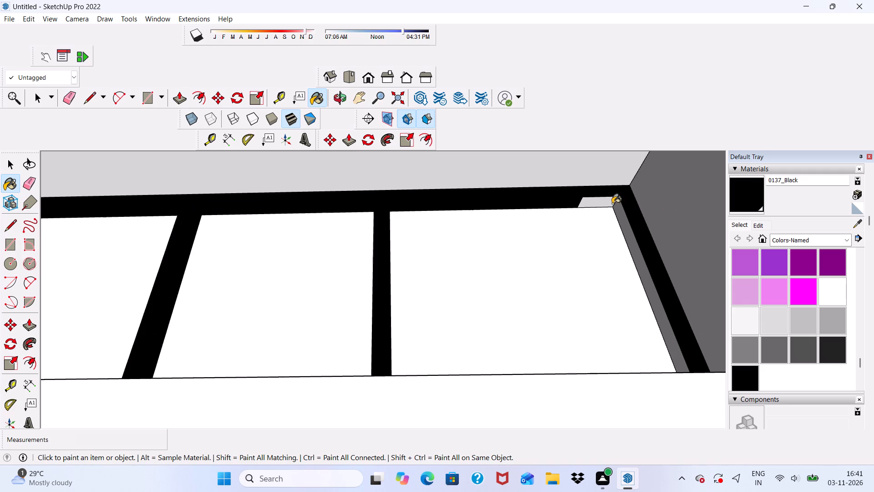
pyautogui.click(606, 201)
pyautogui.click(638, 255)
pyautogui.scroll(-4, 639, 232)
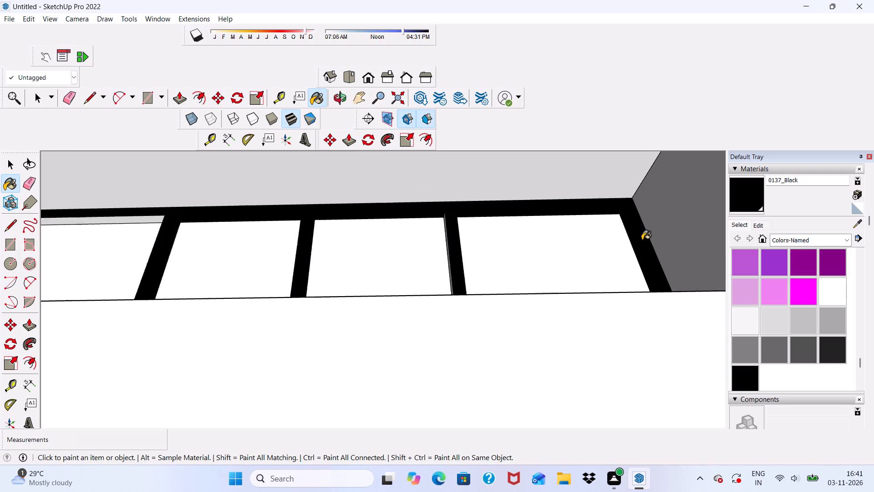
pyautogui.scroll(-2, 642, 240)
pyautogui.scroll(5, 202, 249)
pyautogui.click(209, 217)
pyautogui.scroll(-5, 214, 219)
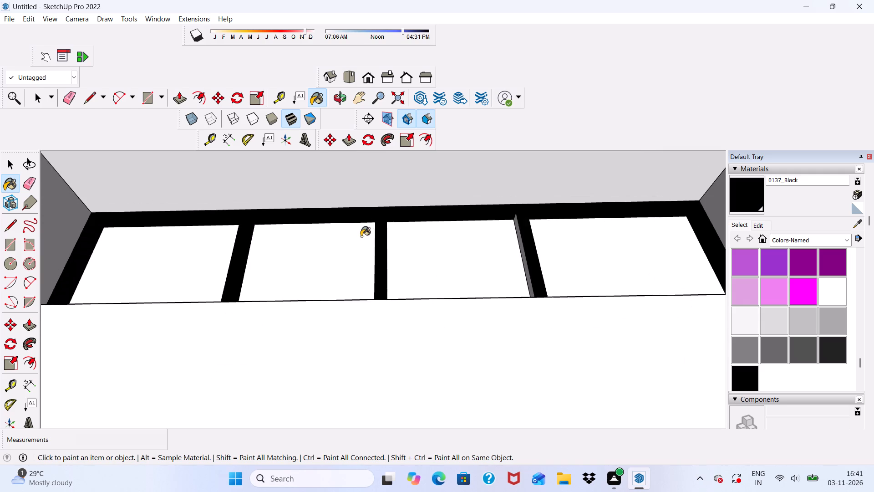
# Examine the top-floor four-pane balcony frame from several angles for faces still lacking black paint.
pyautogui.moveTo(361, 236); pyautogui.dragTo(306, 343, button='middle')
pyautogui.scroll(-7, 352, 208)
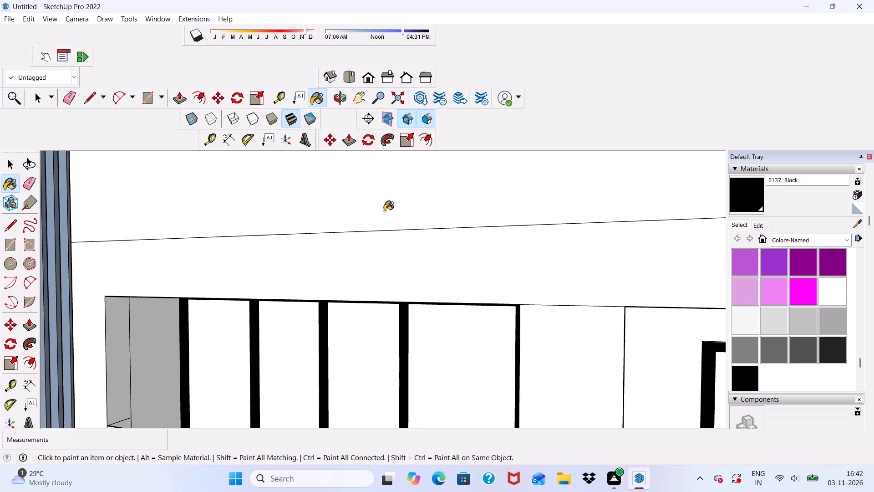
pyautogui.scroll(-9, 384, 211)
pyautogui.moveTo(362, 311); pyautogui.dragTo(323, 409, button='middle')
pyautogui.scroll(7, 323, 393)
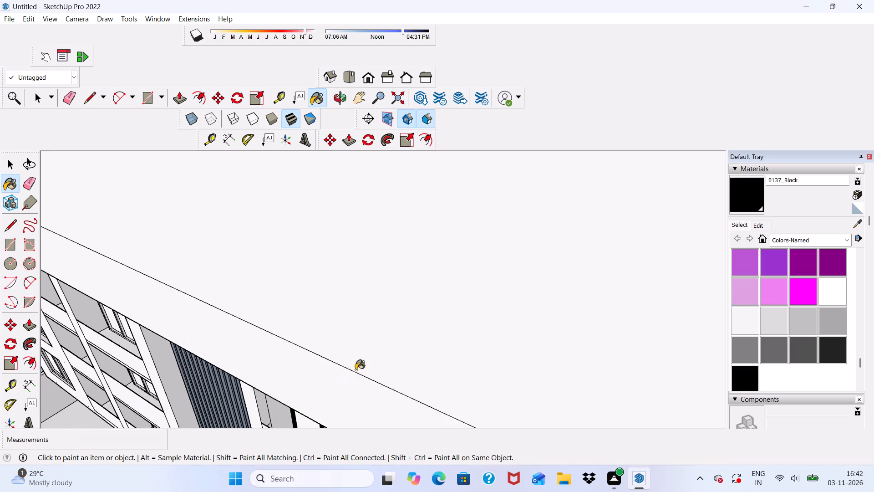
pyautogui.scroll(-1, 254, 390)
pyautogui.moveTo(253, 400); pyautogui.dragTo(298, 384, button='middle')
pyautogui.scroll(13, 355, 336)
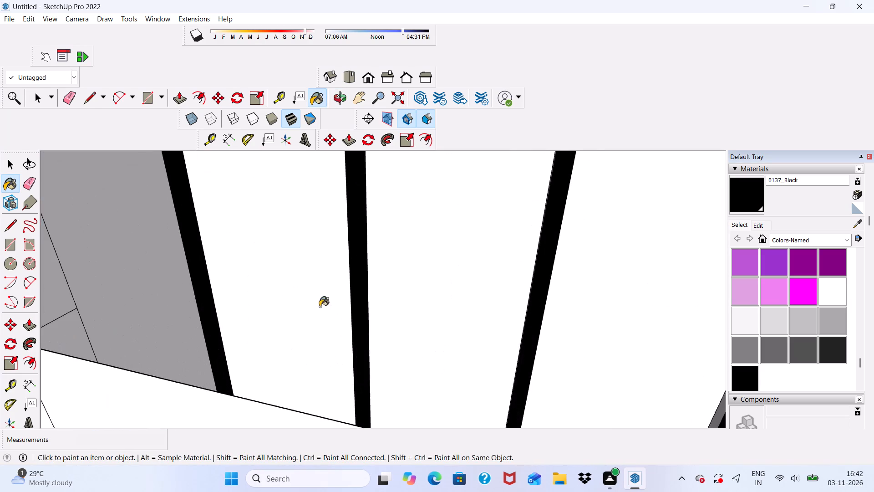
pyautogui.moveTo(320, 307); pyautogui.dragTo(296, 378, button='middle')
pyautogui.scroll(6, 296, 378)
pyautogui.scroll(-12, 300, 346)
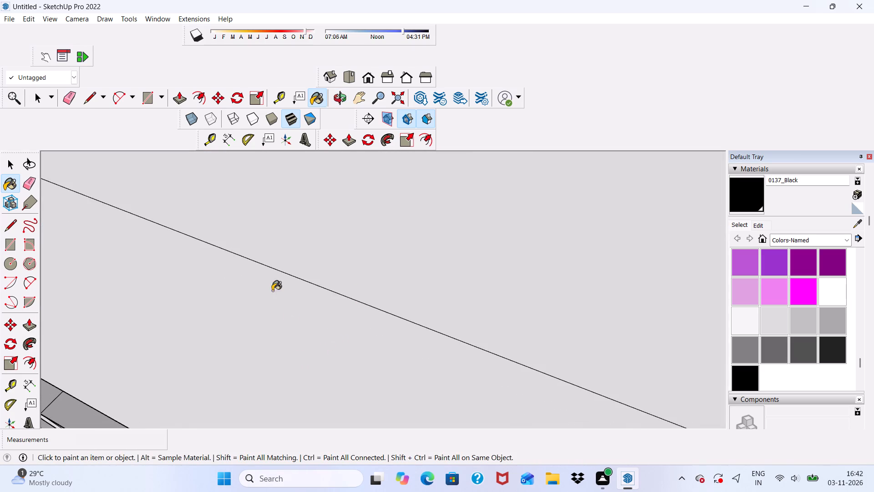
pyautogui.scroll(-10, 272, 291)
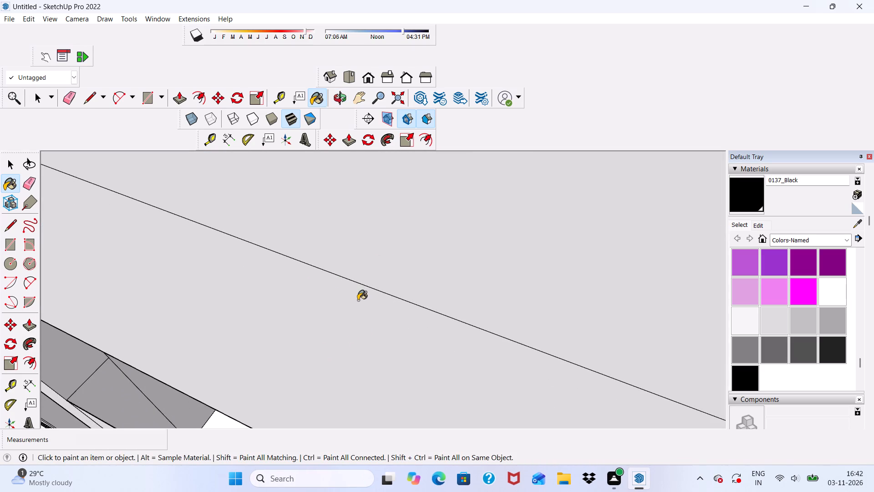
pyautogui.scroll(-5, 359, 261)
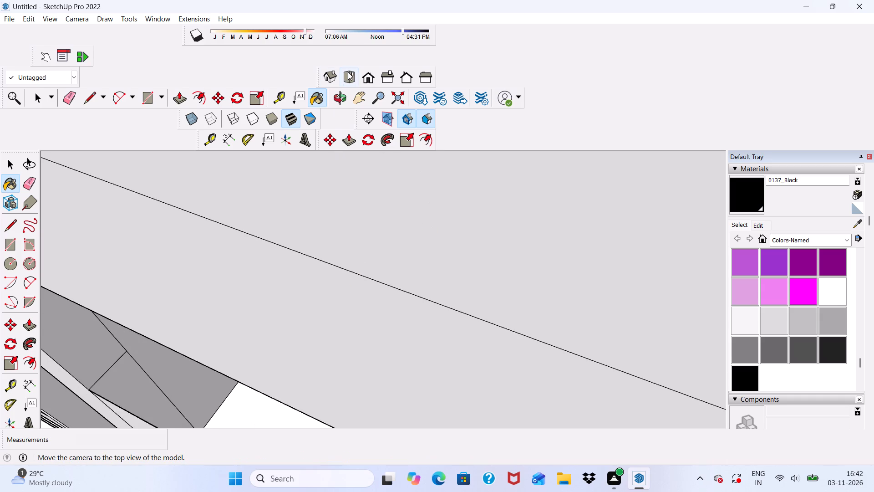
# Examine the facade in the standard front view and at oblique angles for window and balcony frames still lacking black paint.
pyautogui.click(358, 74)
pyautogui.click(368, 72)
pyautogui.scroll(-11, 370, 79)
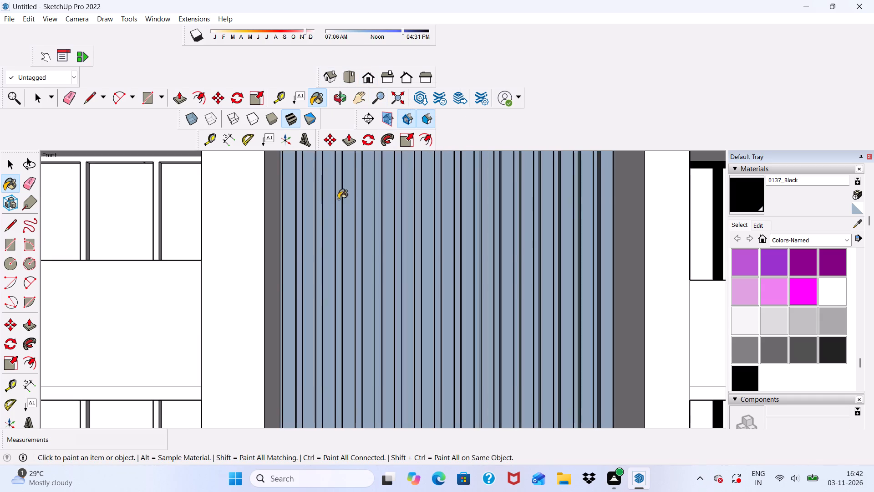
pyautogui.scroll(-19, 338, 199)
pyautogui.scroll(6, 238, 185)
pyautogui.scroll(-5, 239, 172)
pyautogui.scroll(6, 286, 222)
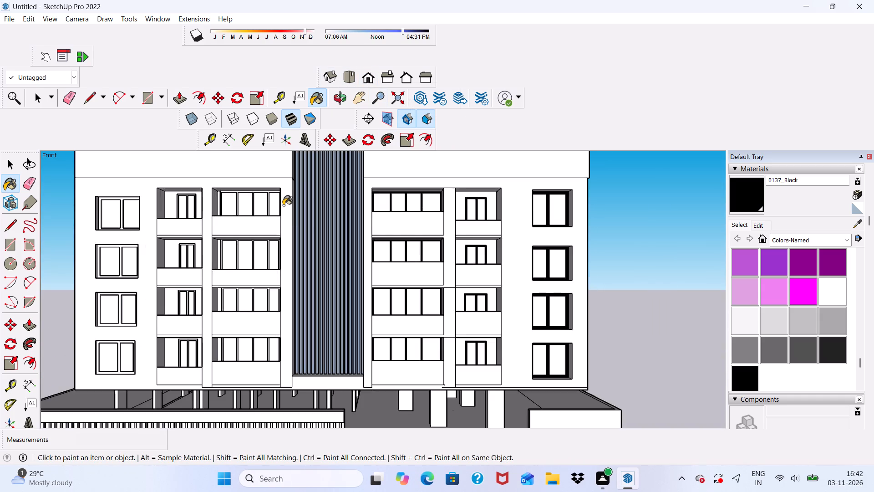
pyautogui.moveTo(281, 204); pyautogui.dragTo(252, 325, button='middle')
pyautogui.scroll(13, 248, 276)
pyautogui.scroll(-1, 257, 240)
pyautogui.moveTo(257, 240); pyautogui.dragTo(259, 176, button='middle')
pyautogui.scroll(-9, 222, 155)
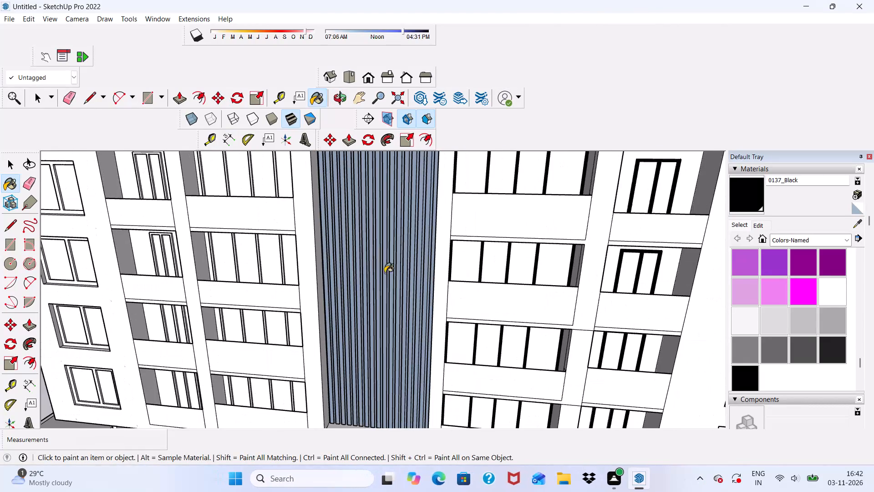
pyautogui.moveTo(490, 244); pyautogui.dragTo(411, 335, button='middle')
pyautogui.scroll(6, 417, 335)
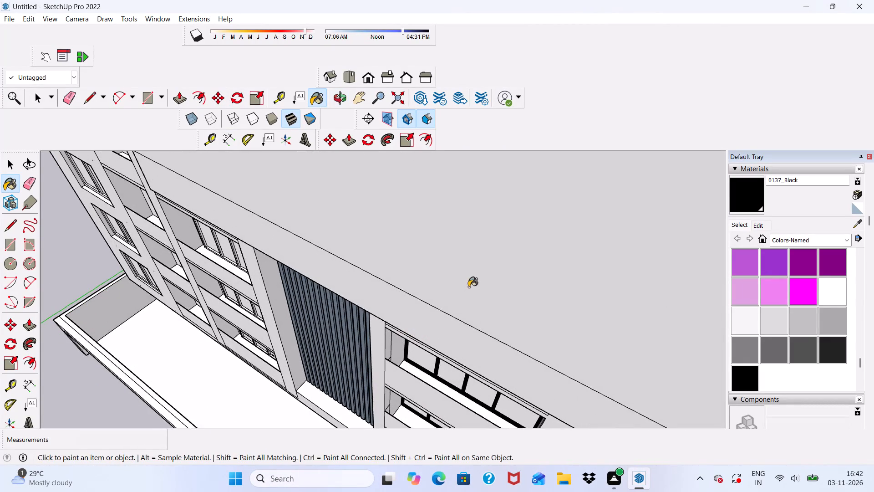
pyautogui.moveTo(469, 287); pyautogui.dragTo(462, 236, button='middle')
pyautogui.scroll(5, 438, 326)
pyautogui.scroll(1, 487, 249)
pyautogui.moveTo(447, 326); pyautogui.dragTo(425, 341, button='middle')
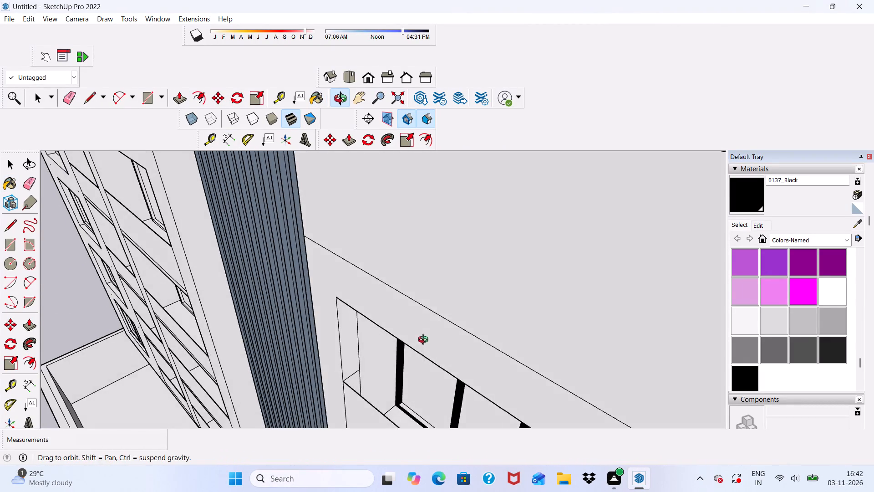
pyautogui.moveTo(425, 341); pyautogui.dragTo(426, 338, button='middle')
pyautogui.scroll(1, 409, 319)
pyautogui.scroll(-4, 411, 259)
# Paint the front faces of the left block's four-pane balcony window frames on the two lowest balcony floors with 0137_Black.
pyautogui.click(366, 76)
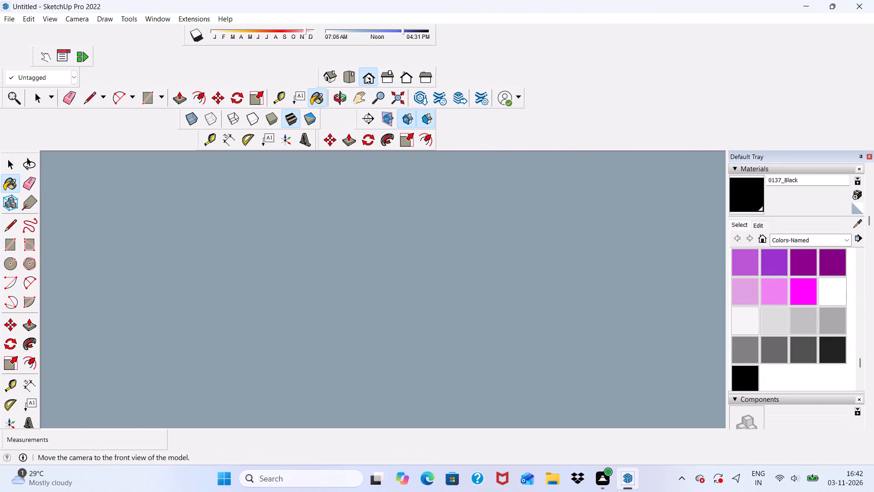
pyautogui.scroll(-14, 424, 144)
pyautogui.scroll(5, 335, 186)
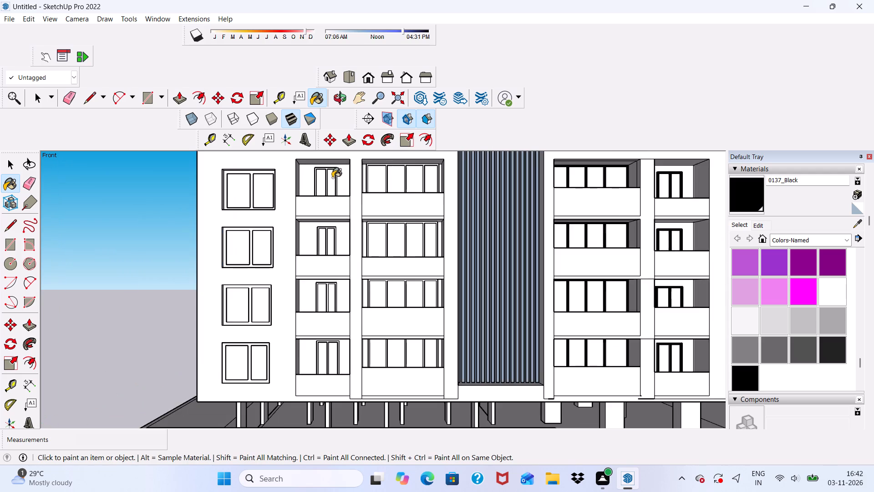
pyautogui.scroll(4, 399, 284)
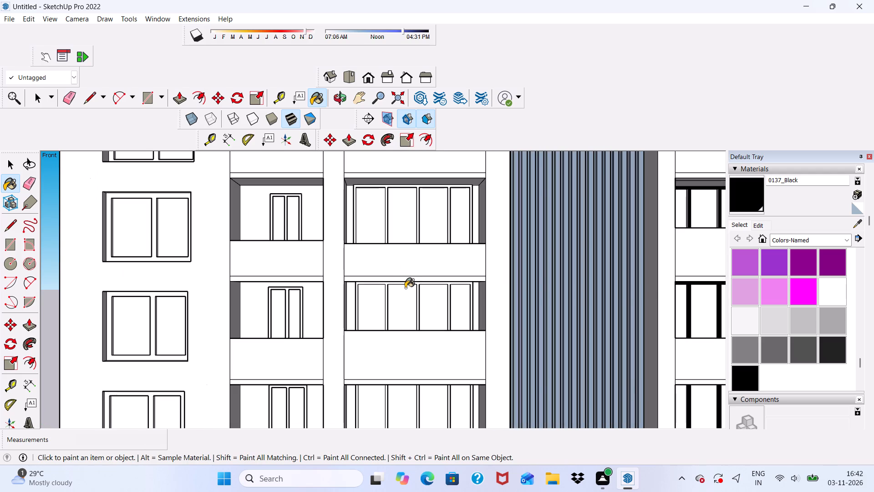
pyautogui.scroll(-9, 355, 321)
pyautogui.scroll(6, 330, 356)
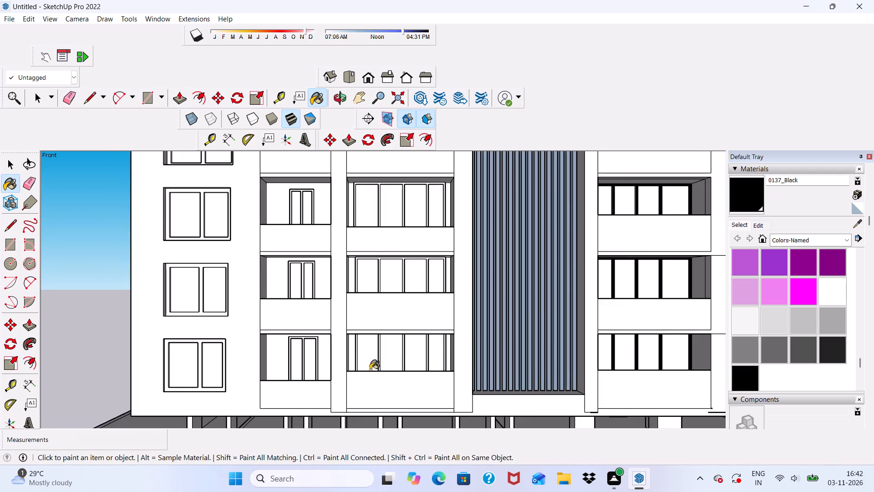
pyautogui.scroll(5, 378, 369)
pyautogui.scroll(10, 384, 331)
pyautogui.click(377, 293)
pyautogui.scroll(-8, 376, 301)
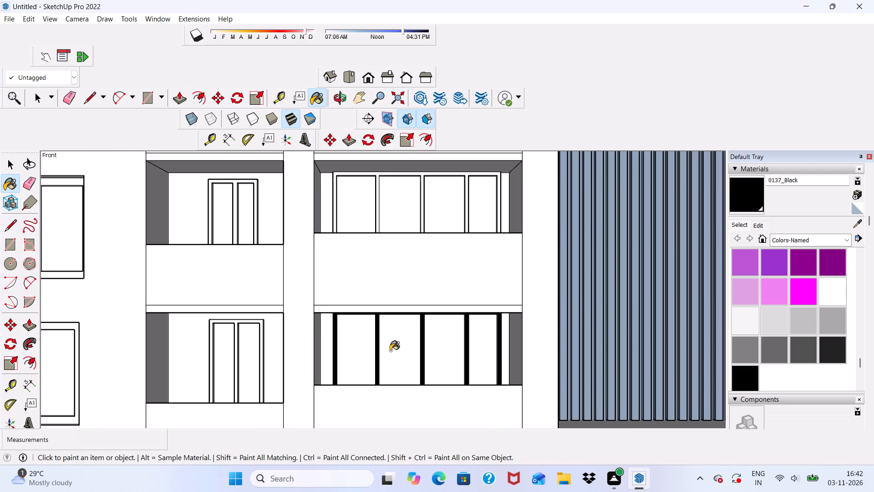
pyautogui.scroll(-7, 390, 351)
pyautogui.scroll(5, 382, 225)
pyautogui.scroll(-1, 382, 225)
pyautogui.scroll(4, 409, 278)
pyautogui.click(396, 252)
pyautogui.scroll(-6, 395, 254)
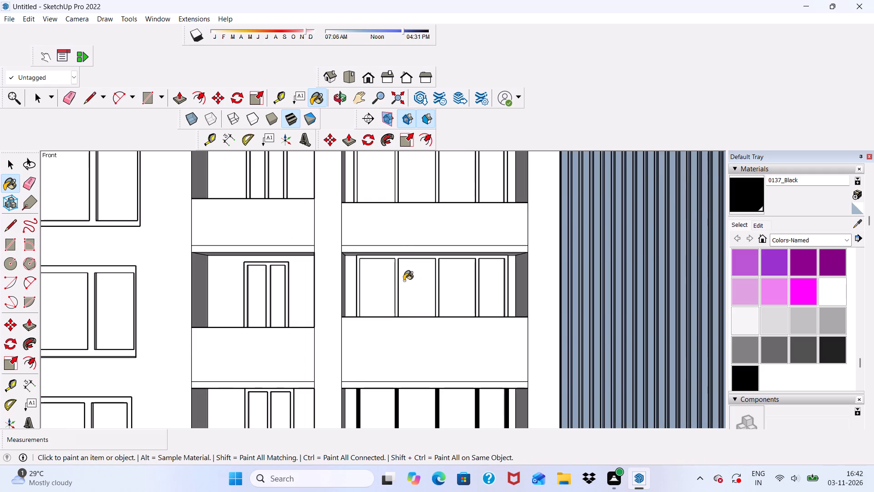
pyautogui.scroll(-5, 404, 281)
pyautogui.scroll(11, 402, 301)
pyautogui.click(390, 255)
pyautogui.scroll(-6, 362, 265)
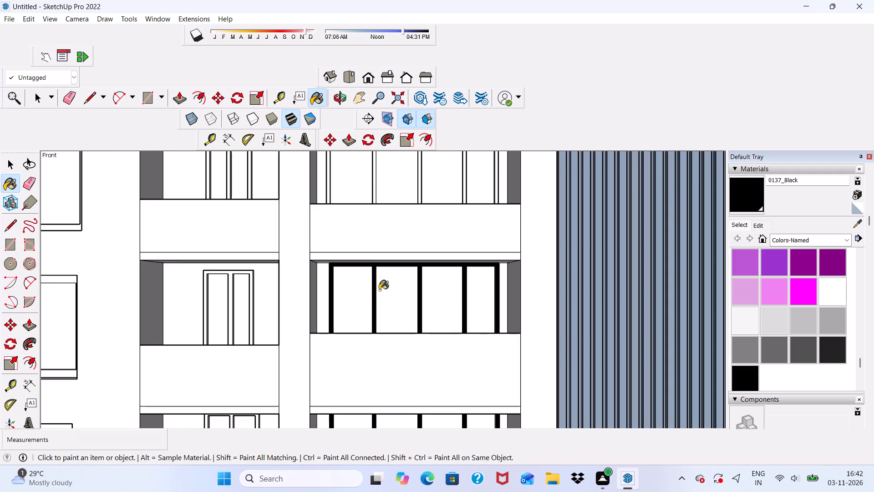
# Paint the front faces of the left block's four-pane balcony window frames on the two upper floors with 0137_Black.
pyautogui.scroll(-4, 379, 290)
pyautogui.scroll(6, 409, 208)
pyautogui.click(405, 192)
pyautogui.scroll(-10, 407, 223)
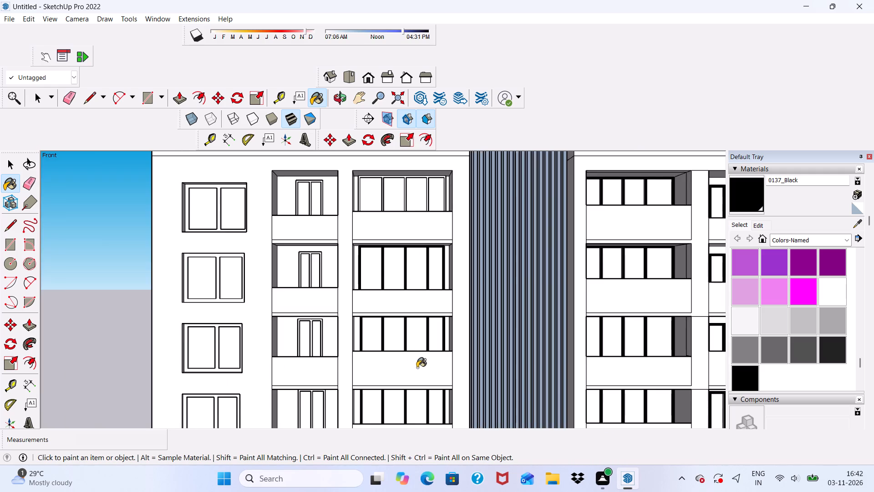
pyautogui.scroll(5, 400, 200)
pyautogui.click(409, 194)
pyautogui.scroll(-2, 396, 231)
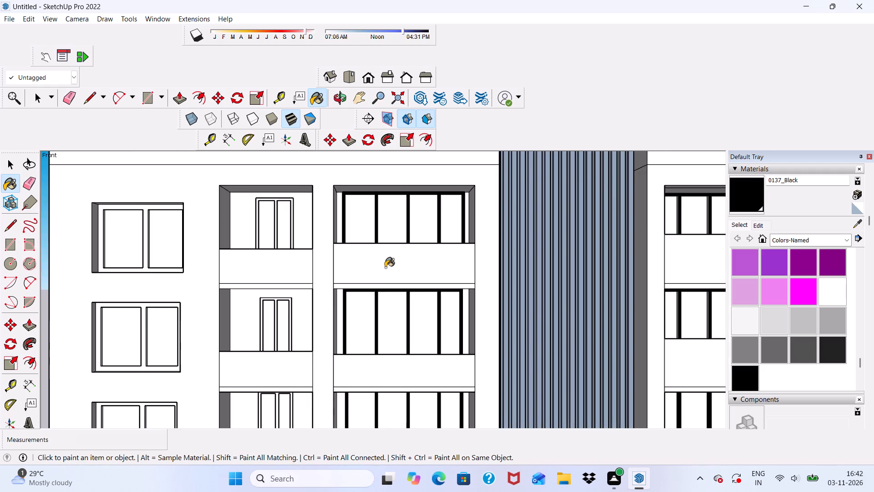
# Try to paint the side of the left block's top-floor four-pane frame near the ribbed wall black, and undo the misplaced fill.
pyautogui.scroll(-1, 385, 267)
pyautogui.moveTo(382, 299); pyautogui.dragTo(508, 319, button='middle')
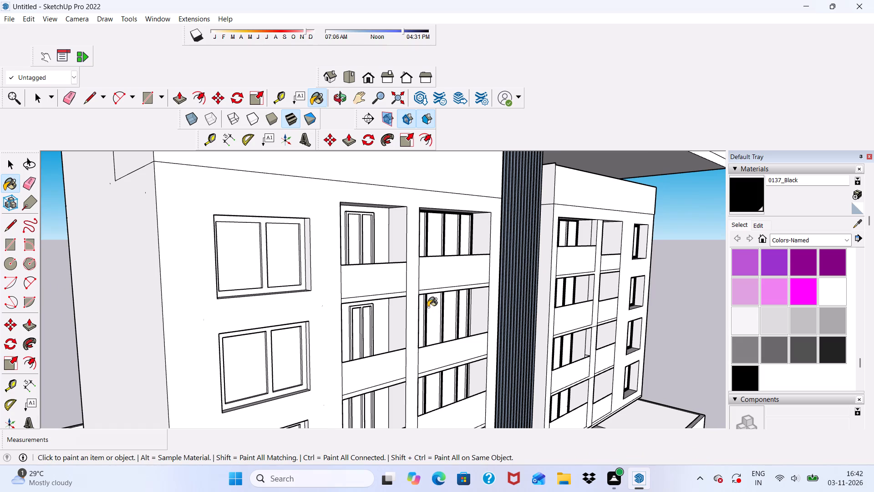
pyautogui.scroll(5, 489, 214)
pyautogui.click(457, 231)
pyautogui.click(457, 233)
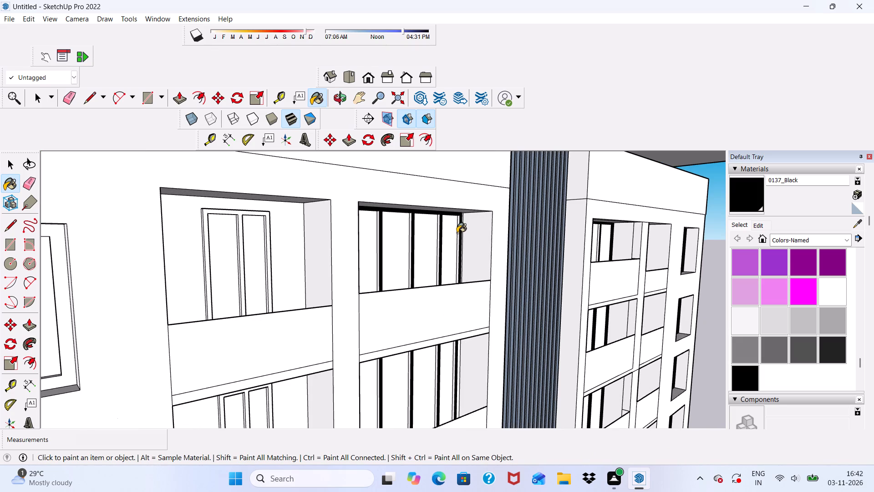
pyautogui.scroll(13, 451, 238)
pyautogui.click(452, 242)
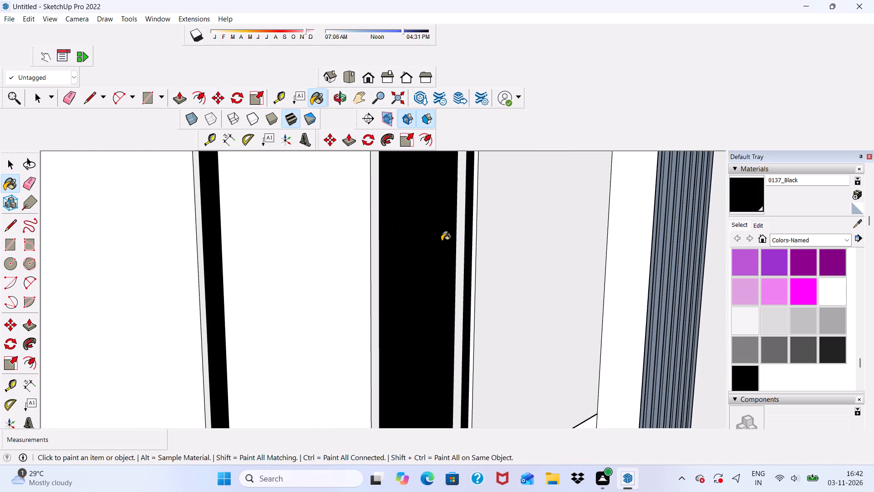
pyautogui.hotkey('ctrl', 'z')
# Paint the top-floor four-pane frame's side faces turned away from the ribbed wall, on the near jamb and three mullions, with 0137_Black.
pyautogui.scroll(4, 493, 242)
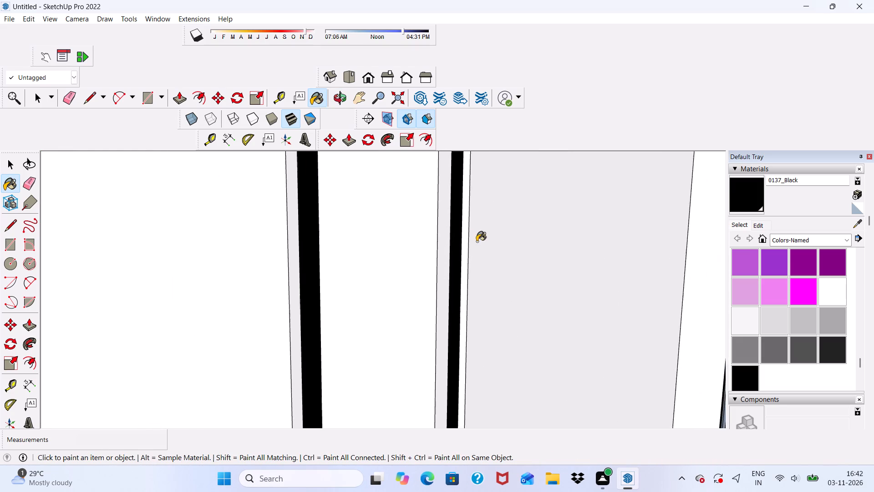
pyautogui.scroll(3, 426, 271)
pyautogui.click(449, 275)
pyautogui.scroll(-6, 449, 275)
pyautogui.scroll(5, 458, 297)
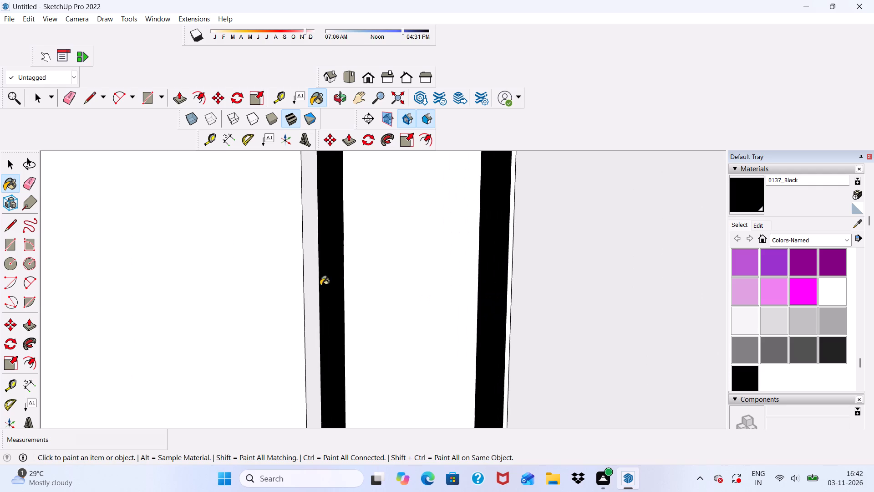
pyautogui.scroll(1, 320, 286)
pyautogui.click(308, 289)
pyautogui.scroll(-11, 318, 275)
pyautogui.scroll(5, 214, 314)
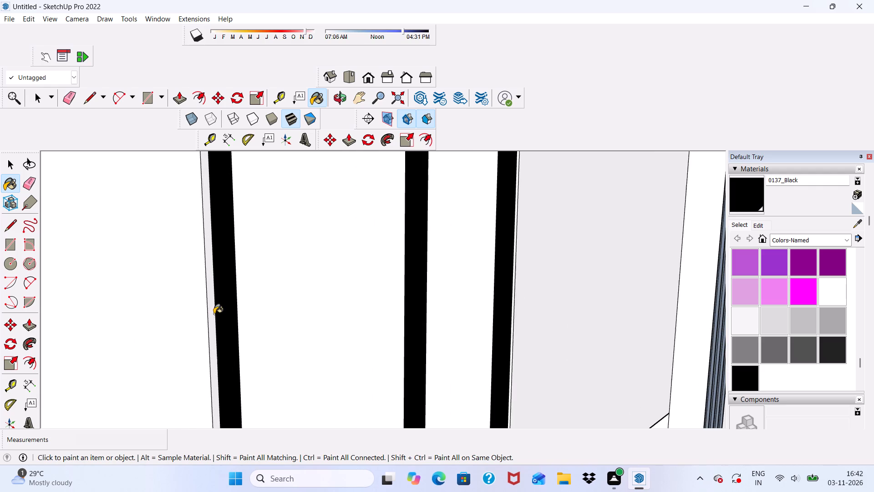
pyautogui.click(212, 318)
pyautogui.scroll(-11, 218, 307)
pyautogui.scroll(4, 157, 297)
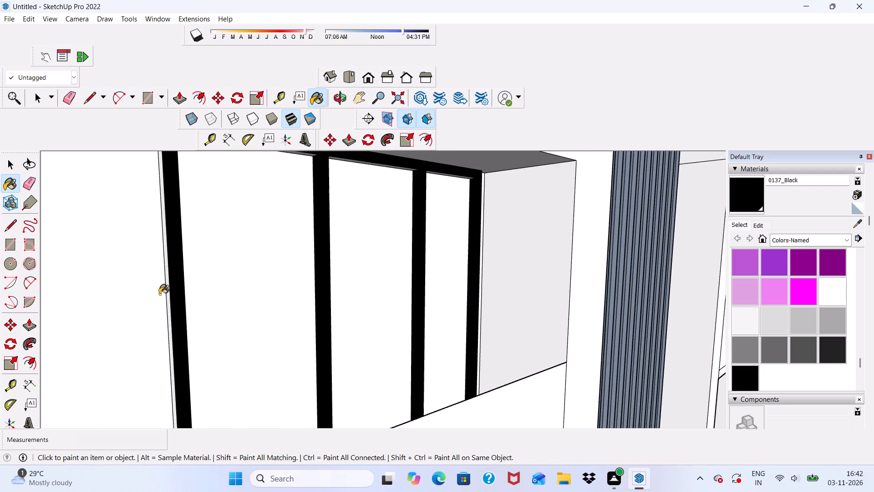
pyautogui.scroll(5, 159, 294)
pyautogui.click(173, 296)
pyautogui.scroll(-15, 173, 301)
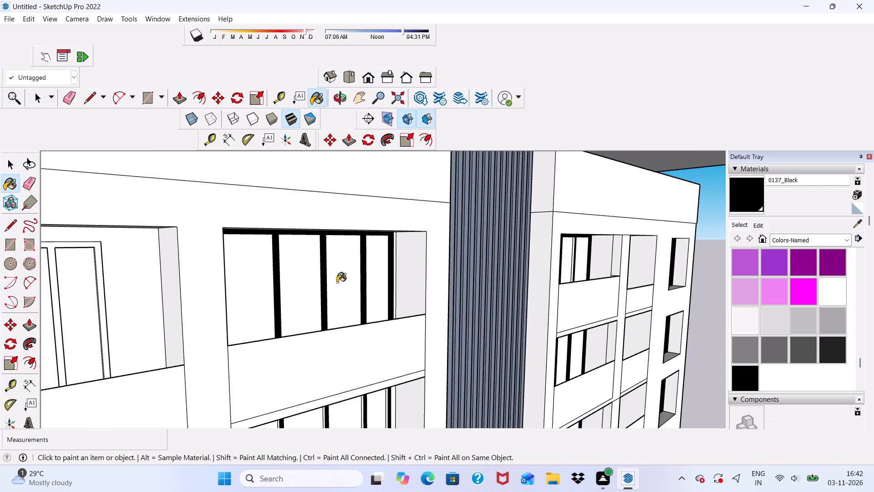
# Paint the outer side face of the top-floor four-pane frame's jamb farthest from the ribbed wall with 0137_Black.
pyautogui.scroll(5, 230, 282)
pyautogui.moveTo(238, 283); pyautogui.dragTo(167, 288, button='middle')
pyautogui.moveTo(173, 287); pyautogui.dragTo(205, 285, button='middle')
pyautogui.scroll(5, 205, 285)
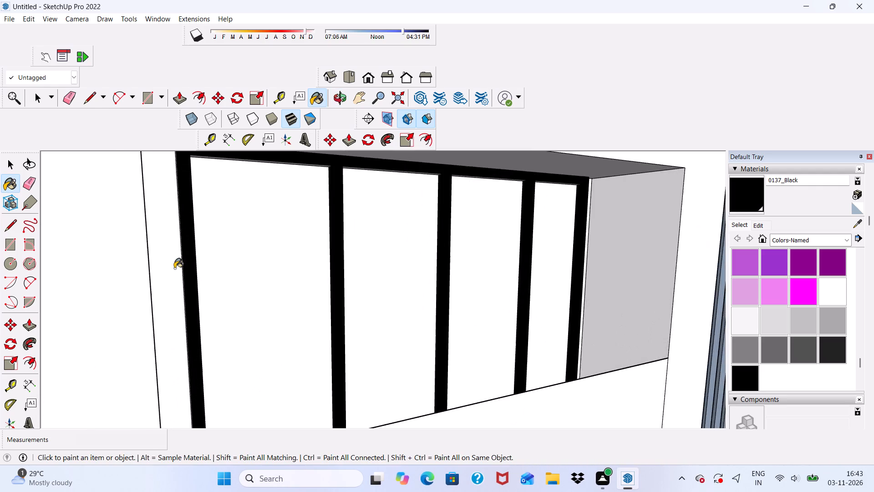
pyautogui.scroll(7, 174, 268)
pyautogui.moveTo(166, 253); pyautogui.dragTo(186, 259, button='middle')
pyautogui.scroll(7, 189, 260)
pyautogui.click(195, 262)
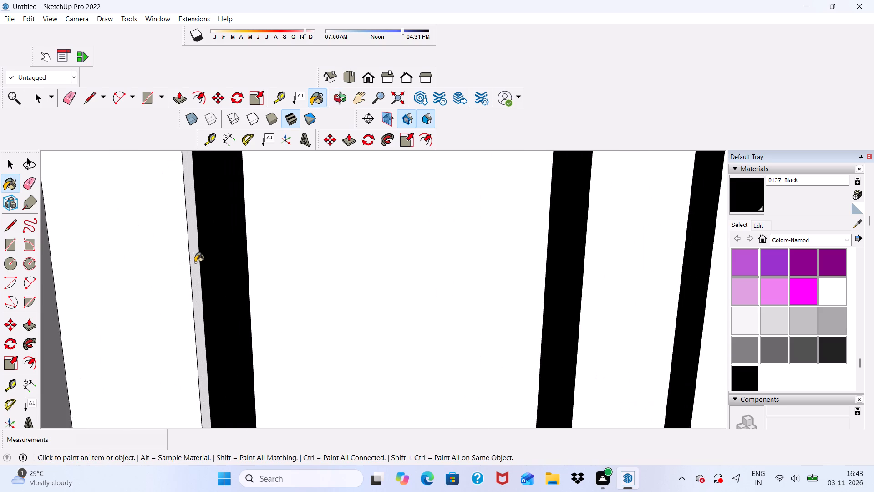
pyautogui.scroll(-14, 197, 262)
# Paint the upper faces of the bottom rail in all four panes of the left block's balcony frame one floor below the top with 0137_Black.
pyautogui.moveTo(479, 262); pyautogui.dragTo(434, 311, button='middle')
pyautogui.scroll(1, 412, 257)
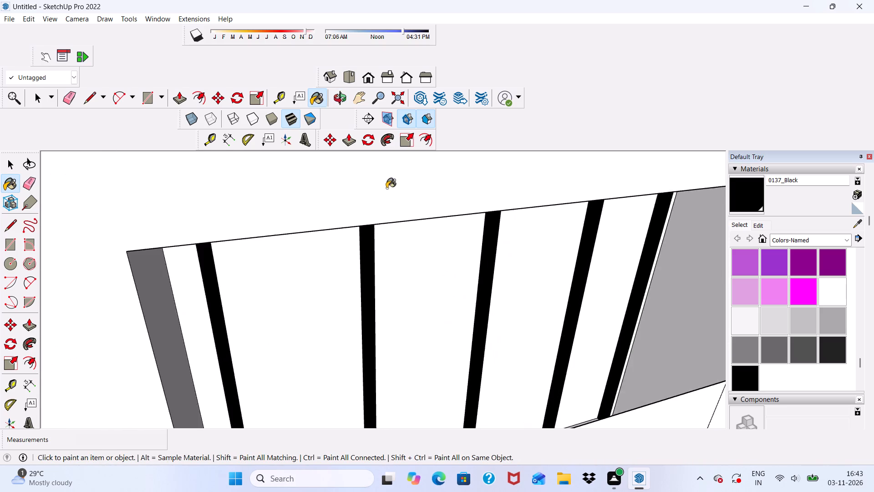
pyautogui.scroll(-8, 381, 181)
pyautogui.moveTo(405, 315); pyautogui.dragTo(390, 394, button='middle')
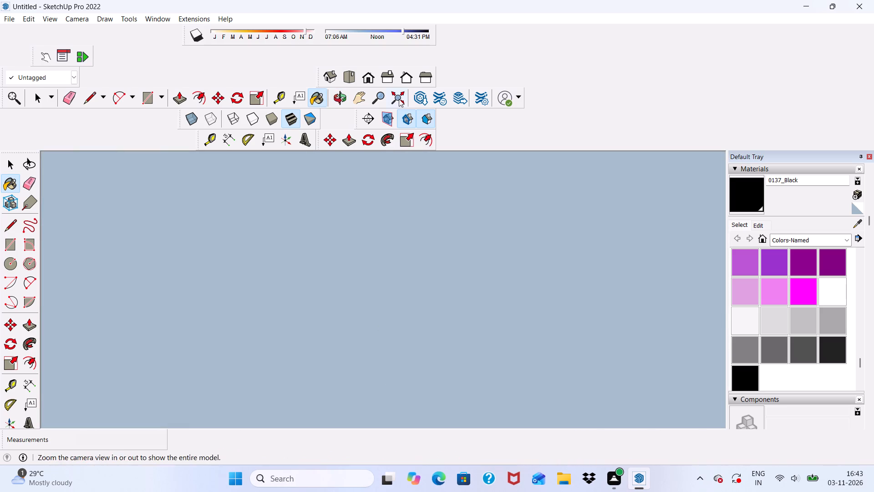
pyautogui.click(362, 77)
pyautogui.scroll(-5, 377, 170)
pyautogui.scroll(-4, 340, 257)
pyautogui.scroll(3, 222, 160)
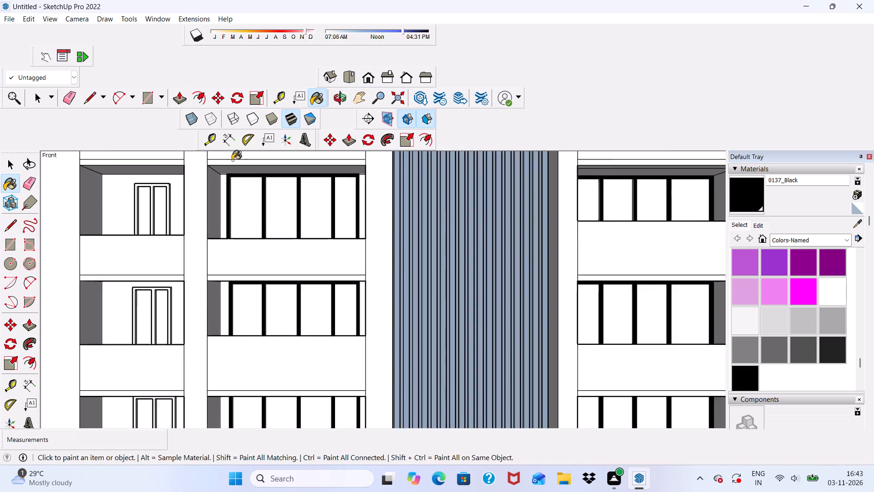
pyautogui.scroll(8, 232, 160)
pyautogui.moveTo(253, 188); pyautogui.dragTo(255, 336, button='middle')
pyautogui.scroll(2, 255, 336)
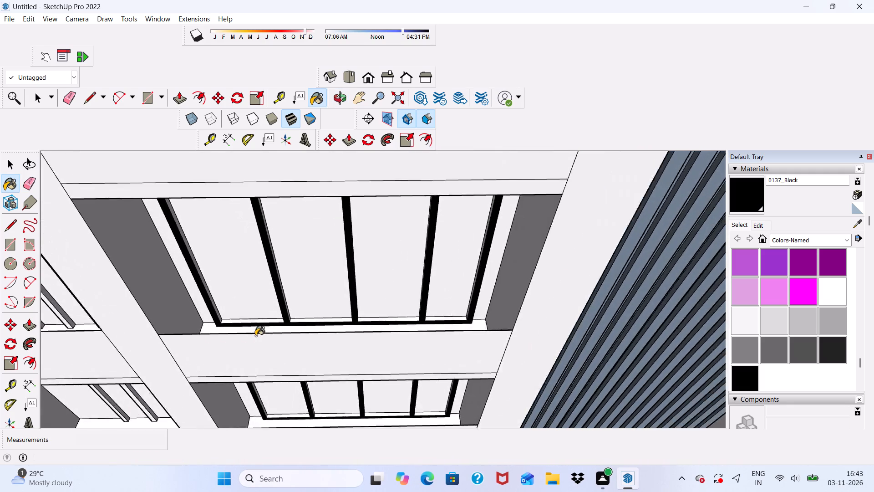
pyautogui.scroll(7, 255, 336)
pyautogui.click(256, 317)
pyautogui.click(343, 322)
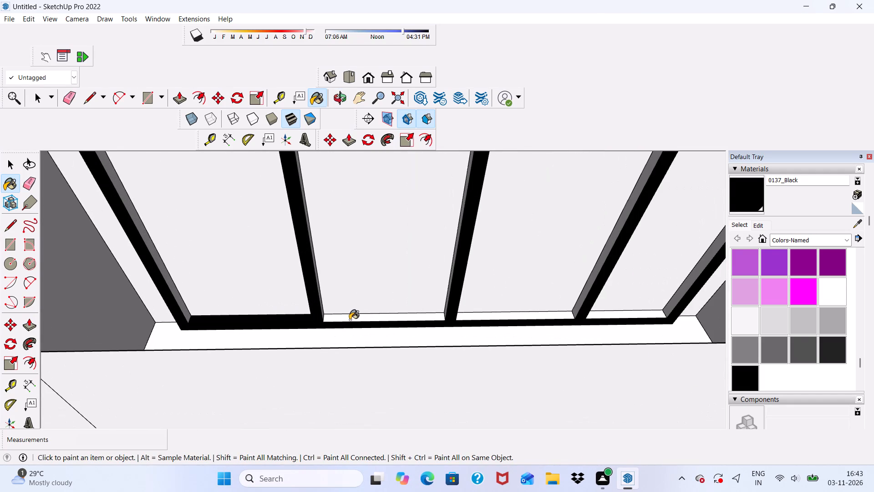
pyautogui.click(350, 320)
pyautogui.click(478, 315)
pyautogui.scroll(-6, 385, 280)
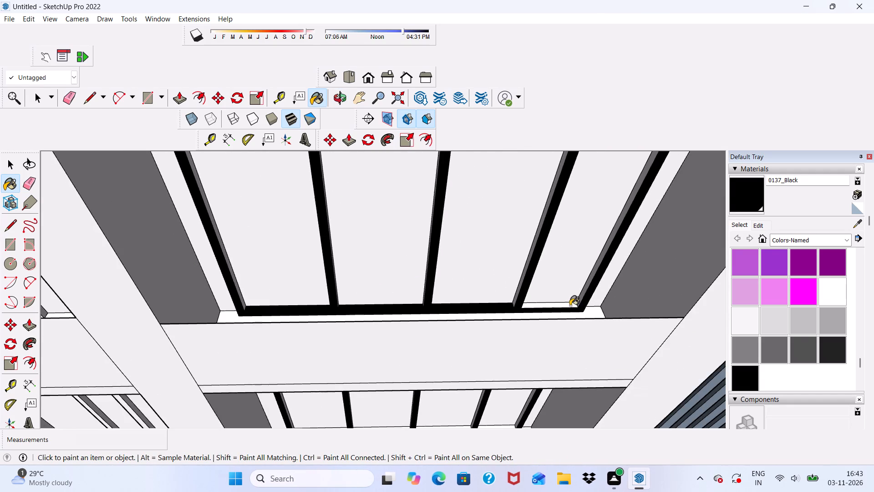
pyautogui.scroll(6, 577, 307)
pyautogui.click(522, 307)
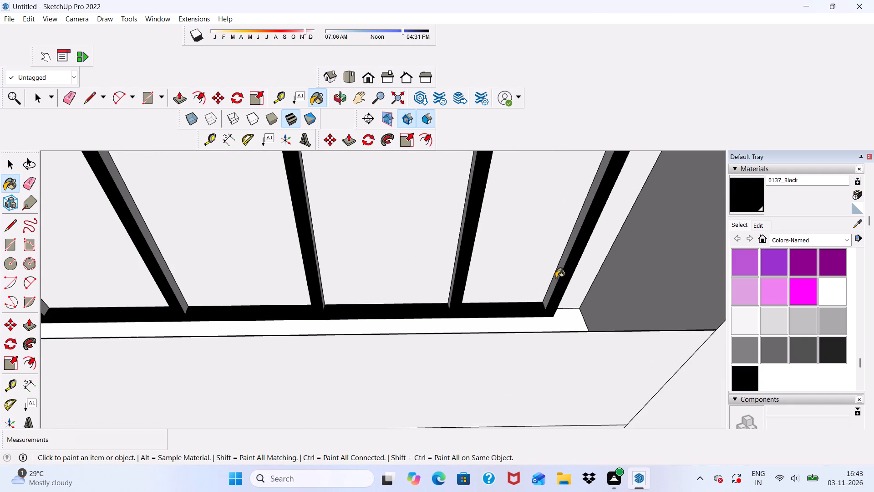
# Paint this frame's inner jamb face nearest the ribbed wall and the side faces of the two mullions closest to it with 0137_Black.
pyautogui.click(556, 278)
pyautogui.scroll(-1, 480, 270)
pyautogui.moveTo(480, 270); pyautogui.dragTo(555, 270, button='middle')
pyautogui.scroll(4, 487, 263)
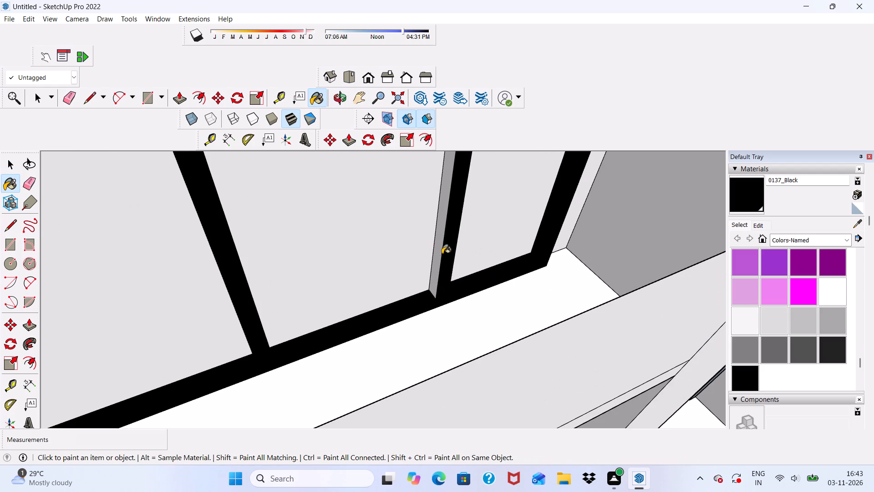
pyautogui.click(442, 254)
pyautogui.scroll(4, 431, 258)
pyautogui.click(448, 256)
pyautogui.scroll(-6, 440, 254)
pyautogui.moveTo(267, 305); pyautogui.dragTo(155, 324, button='middle')
pyautogui.scroll(6, 340, 286)
pyautogui.click(216, 277)
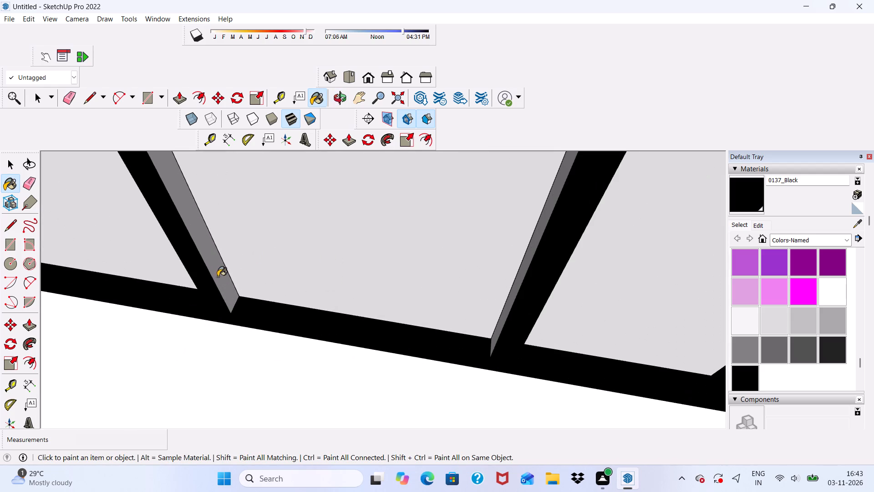
pyautogui.moveTo(253, 300); pyautogui.dragTo(401, 307, button='middle')
pyautogui.click(515, 225)
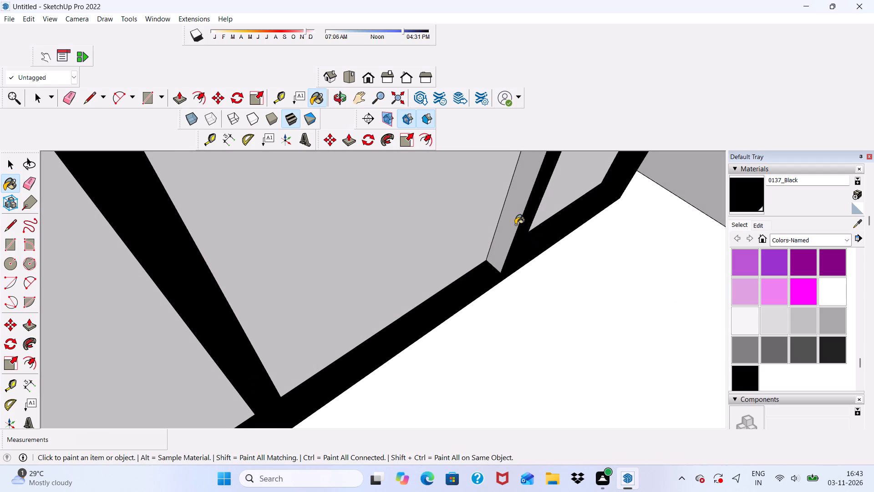
pyautogui.scroll(-10, 503, 233)
pyautogui.scroll(4, 365, 313)
pyautogui.click(396, 295)
pyautogui.scroll(-2, 373, 302)
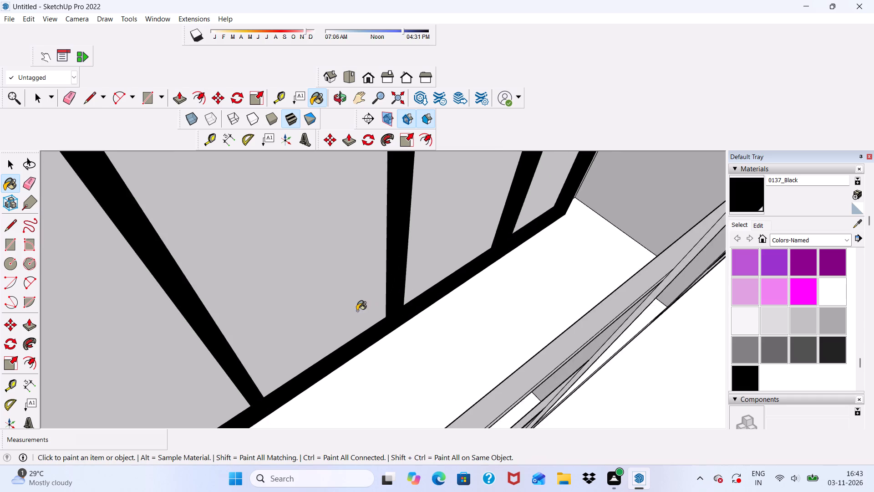
# Paint the side faces of the remaining mullion and the inner face of the jamb farthest from the ribbed wall with 0137_Black.
pyautogui.moveTo(347, 314); pyautogui.dragTo(157, 327, button='middle')
pyautogui.scroll(6, 195, 251)
pyautogui.click(239, 237)
pyautogui.scroll(-1, 240, 248)
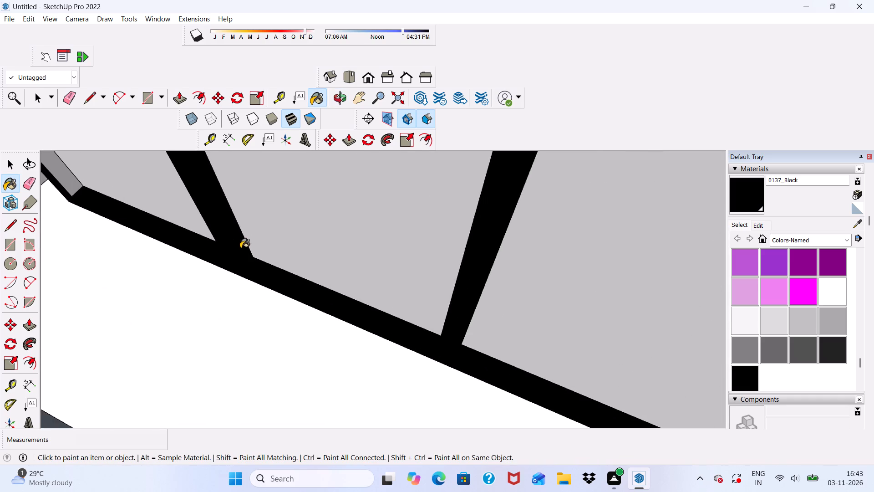
pyautogui.moveTo(241, 249); pyautogui.dragTo(503, 235, button='middle')
pyautogui.click(362, 297)
pyautogui.scroll(1, 366, 295)
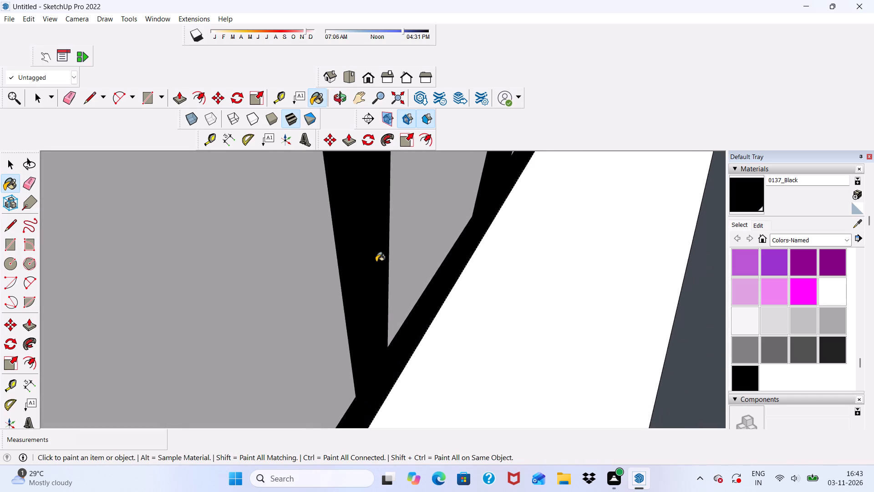
pyautogui.scroll(-5, 361, 259)
pyautogui.moveTo(352, 319); pyautogui.dragTo(188, 336, button='middle')
pyautogui.scroll(5, 120, 306)
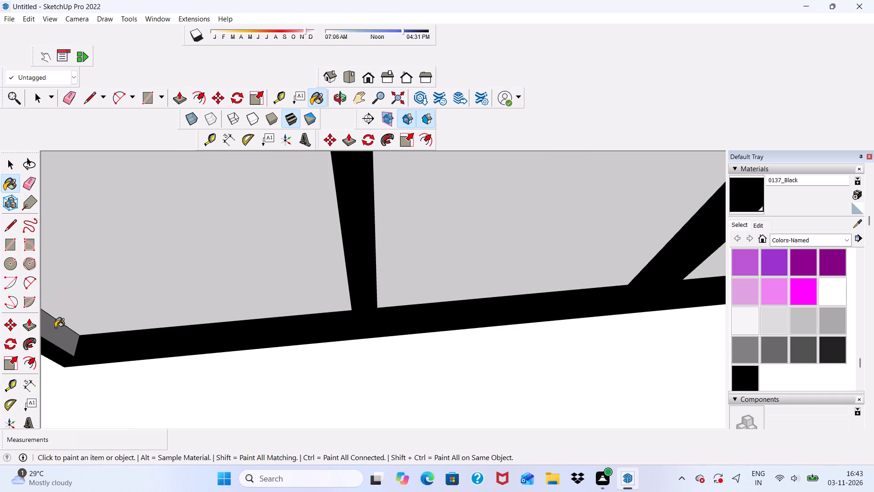
pyautogui.click(55, 328)
pyautogui.scroll(-12, 90, 322)
pyautogui.scroll(-12, 233, 323)
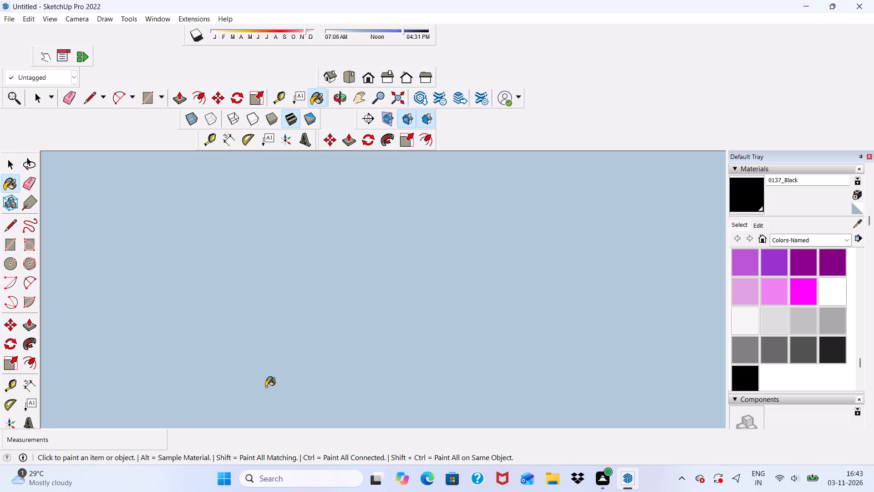
# Paint the jamb and mullion side faces facing the ribbed wall with 0137_Black on the left block's four-pane frame one floor above the lowest.
pyautogui.scroll(-1, 266, 387)
pyautogui.click(364, 69)
pyautogui.scroll(-6, 363, 113)
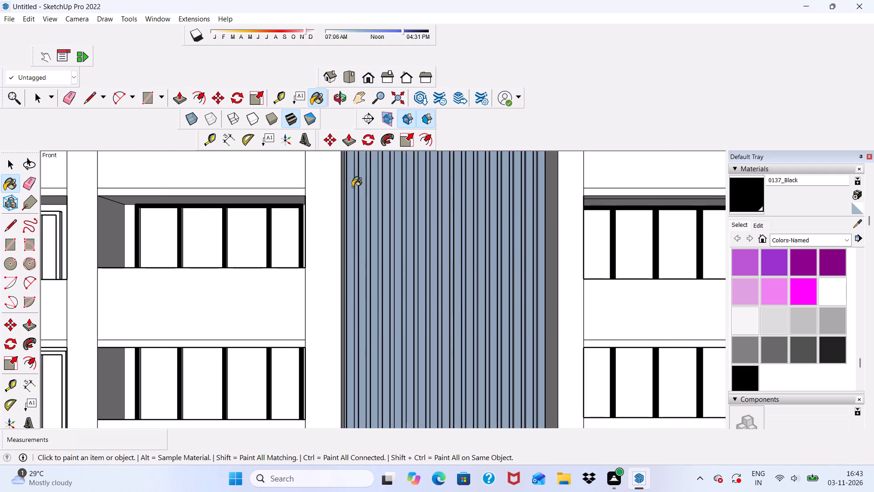
pyautogui.scroll(-14, 333, 195)
pyautogui.moveTo(253, 296); pyautogui.dragTo(253, 302, button='middle')
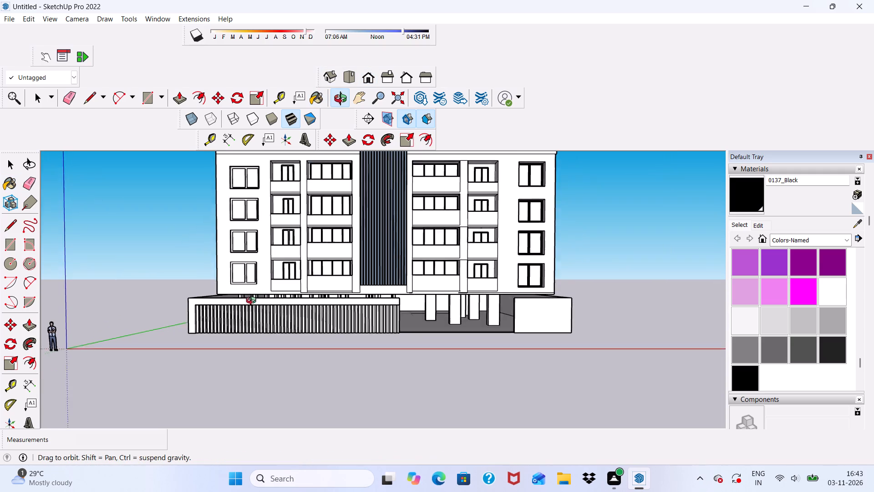
pyautogui.moveTo(253, 302); pyautogui.dragTo(137, 392, button='middle')
pyautogui.scroll(7, 310, 292)
pyautogui.scroll(2, 352, 215)
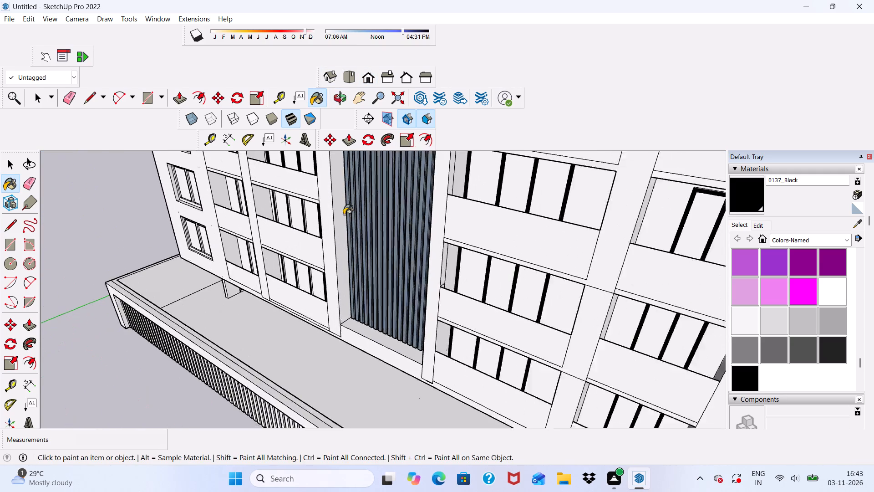
pyautogui.scroll(5, 344, 215)
pyautogui.scroll(12, 275, 210)
pyautogui.scroll(6, 347, 265)
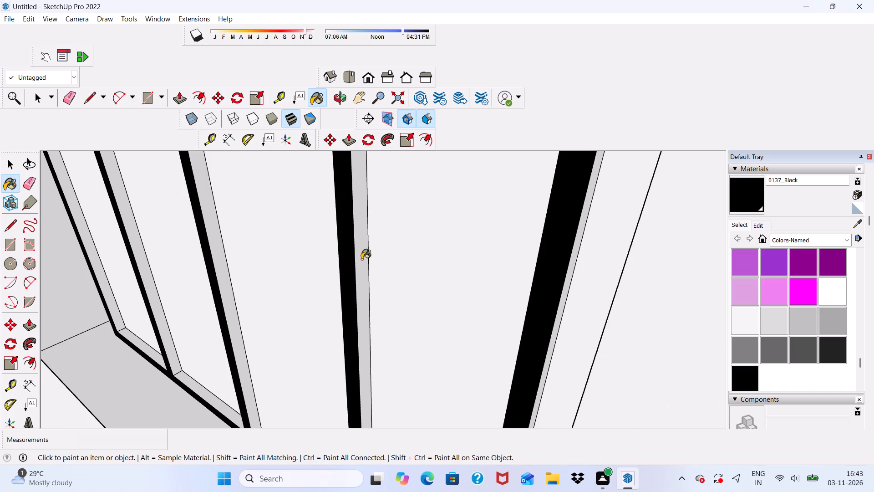
pyautogui.click(560, 328)
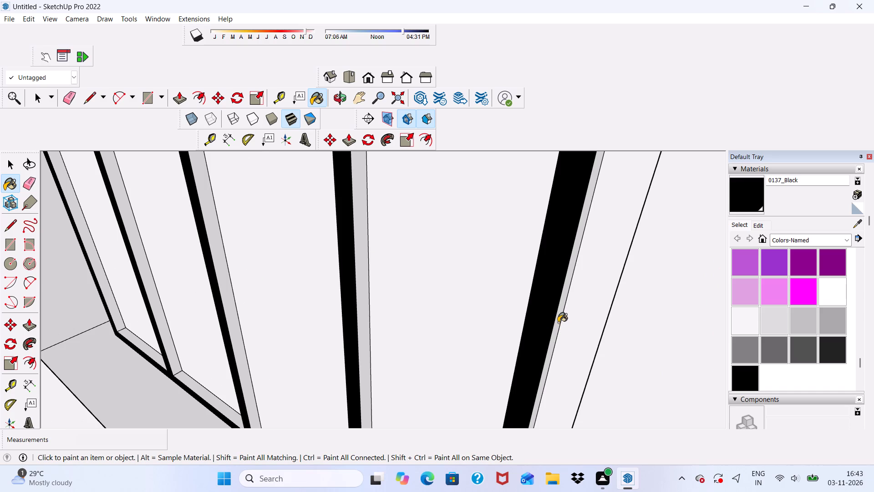
pyautogui.click(561, 318)
pyautogui.scroll(2, 374, 299)
pyautogui.click(363, 294)
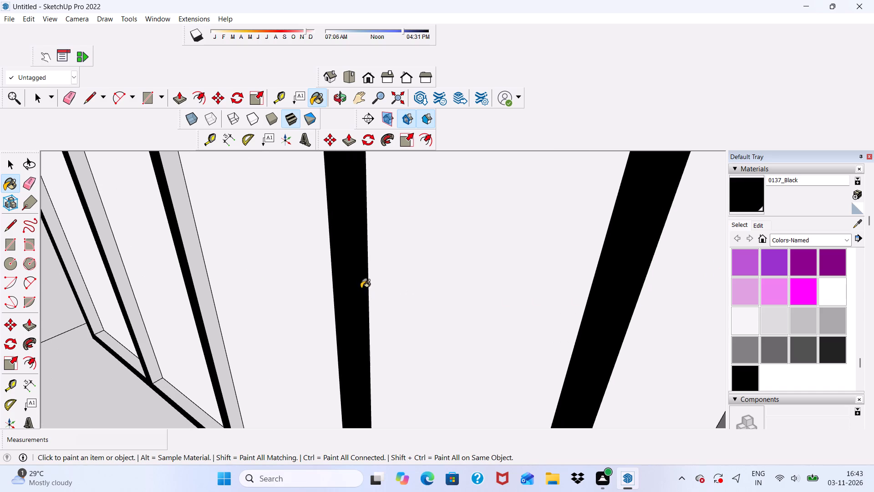
pyautogui.click(208, 288)
pyautogui.click(127, 298)
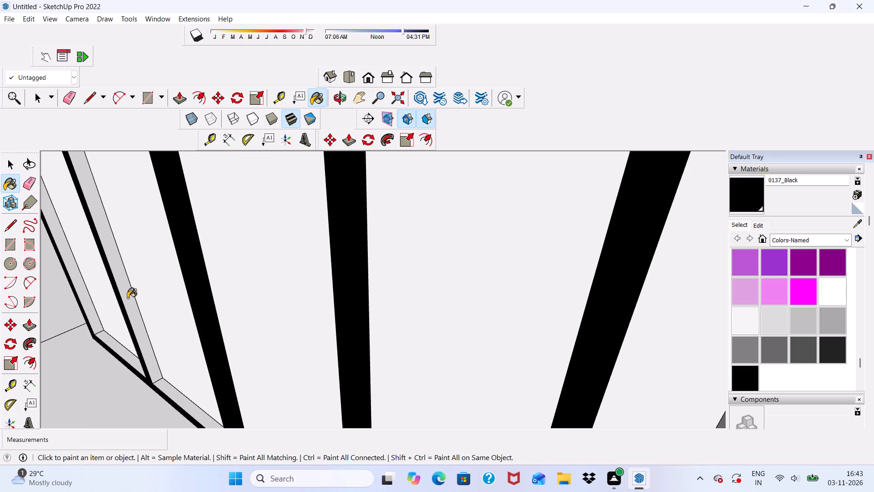
pyautogui.scroll(4, 103, 319)
pyautogui.click(79, 272)
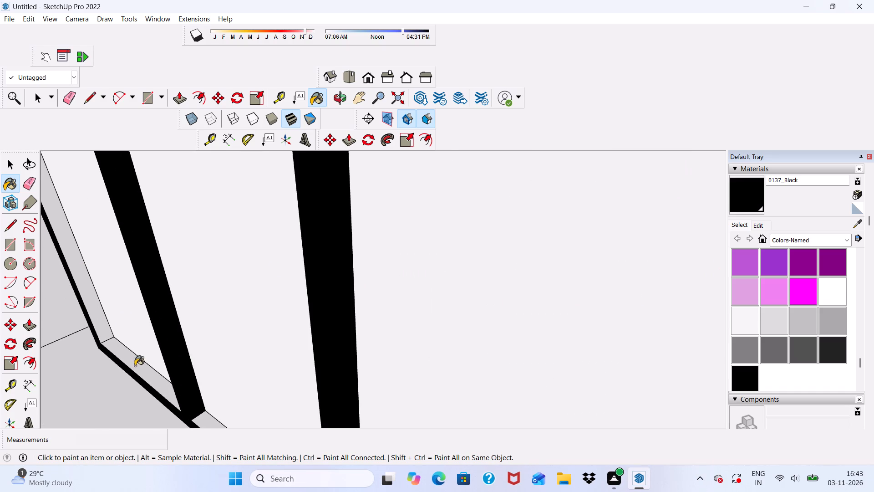
# Paint the upper faces of this frame's bottom rail in all four panes with 0137_Black.
pyautogui.click(135, 366)
pyautogui.scroll(-5, 144, 253)
pyautogui.scroll(1, 179, 363)
pyautogui.click(208, 389)
pyautogui.scroll(-5, 152, 271)
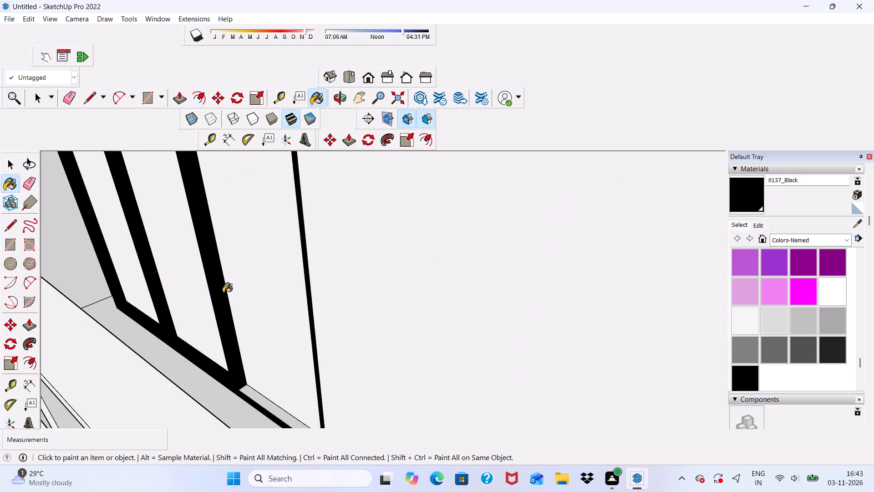
pyautogui.scroll(-2, 223, 293)
pyautogui.scroll(3, 257, 381)
pyautogui.click(254, 392)
pyautogui.scroll(-5, 251, 334)
pyautogui.moveTo(283, 348); pyautogui.dragTo(349, 387, button='middle')
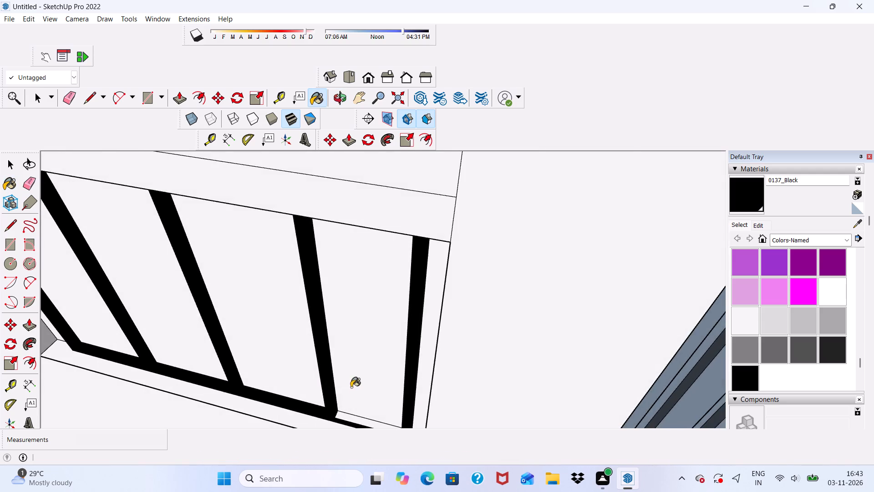
pyautogui.scroll(3, 347, 410)
pyautogui.click(343, 415)
# Paint the inner jamb face, the nearest mullion's side and the top rail's underside in the two panes closest to the ribbed wall with 0137_Black.
pyautogui.scroll(-5, 333, 355)
pyautogui.moveTo(336, 355); pyautogui.dragTo(392, 253, button='middle')
pyautogui.scroll(-11, 364, 307)
pyautogui.moveTo(377, 318); pyautogui.dragTo(383, 257, button='middle')
pyautogui.scroll(5, 366, 233)
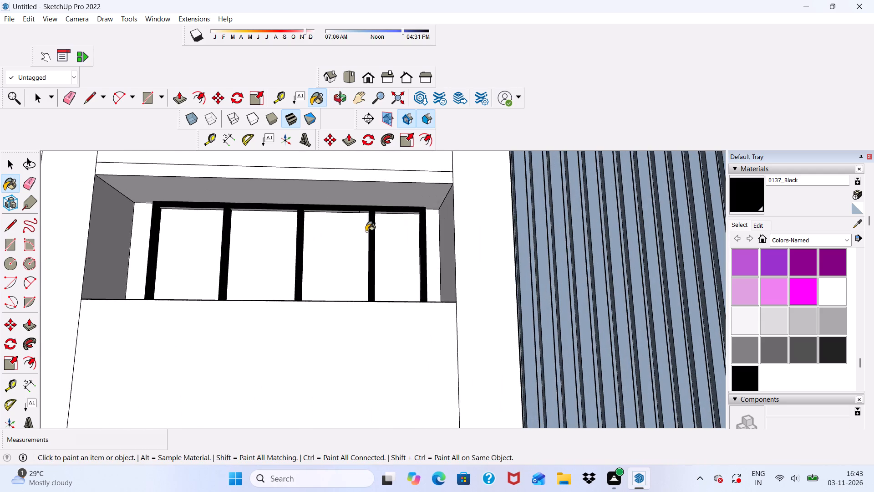
pyautogui.scroll(6, 376, 226)
pyautogui.scroll(10, 415, 199)
pyautogui.scroll(1, 518, 233)
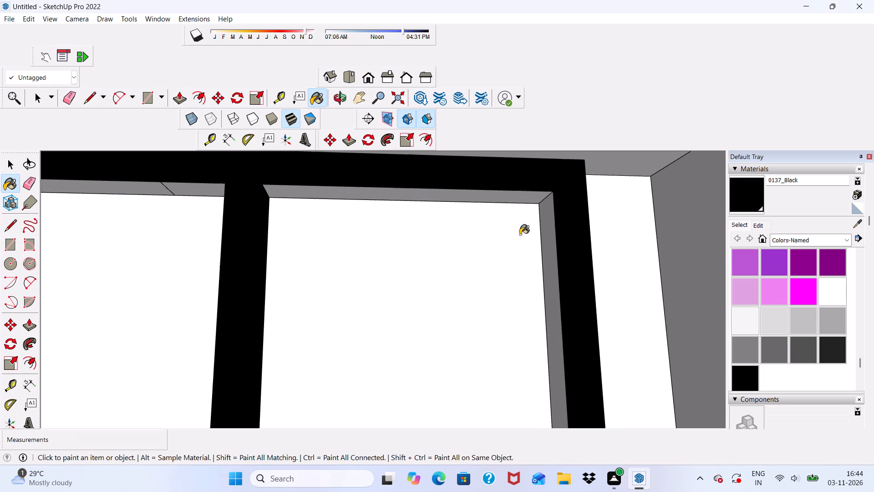
pyautogui.click(551, 239)
pyautogui.click(483, 191)
pyautogui.moveTo(384, 215); pyautogui.dragTo(470, 237, button='middle')
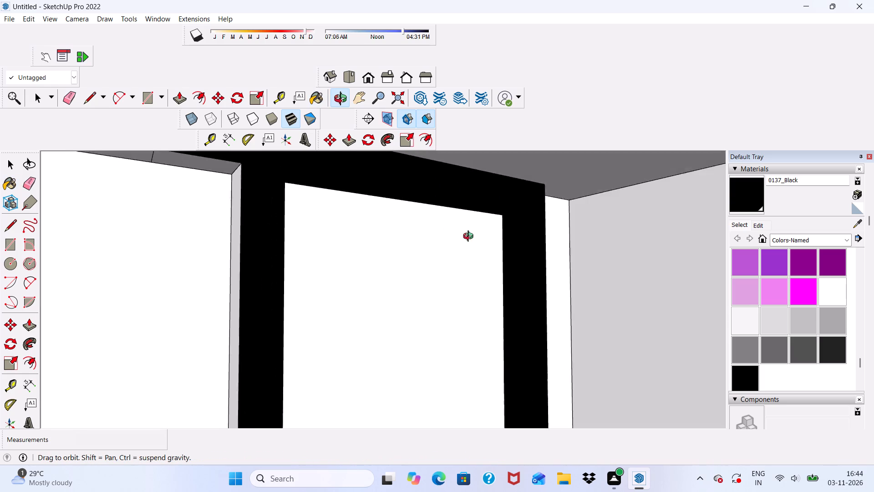
pyautogui.moveTo(470, 237); pyautogui.dragTo(474, 282, button='middle')
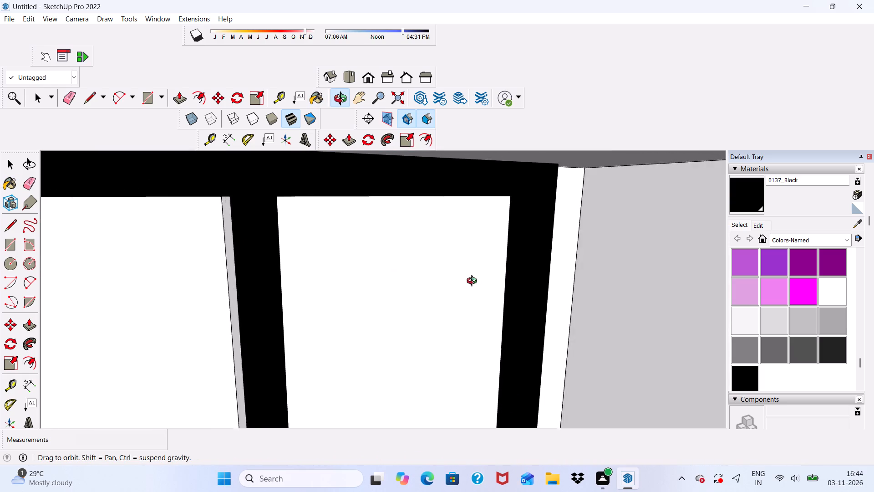
pyautogui.moveTo(474, 282); pyautogui.dragTo(502, 282, button='middle')
pyautogui.scroll(2, 202, 257)
pyautogui.click(264, 243)
pyautogui.scroll(-5, 259, 255)
pyautogui.moveTo(259, 266); pyautogui.dragTo(244, 246, button='middle')
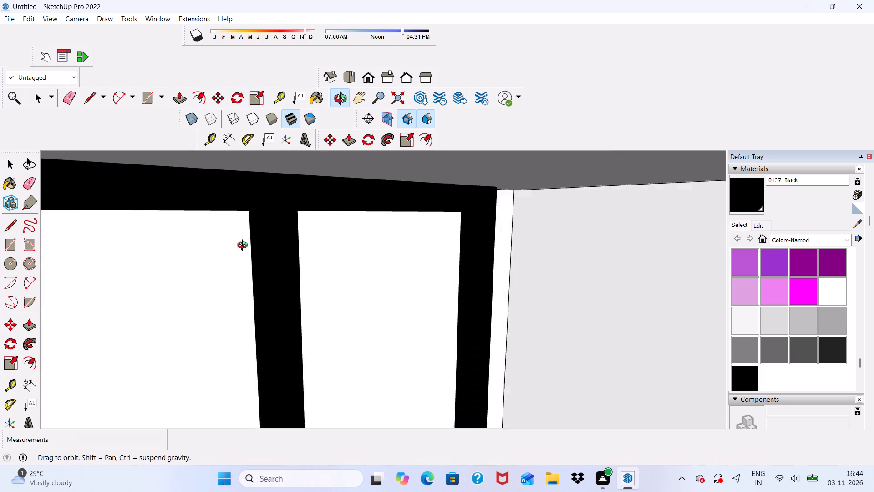
pyautogui.moveTo(244, 246); pyautogui.dragTo(224, 173, button='middle')
pyautogui.scroll(2, 226, 195)
pyautogui.click(239, 193)
pyautogui.click(197, 183)
pyautogui.scroll(-4, 197, 185)
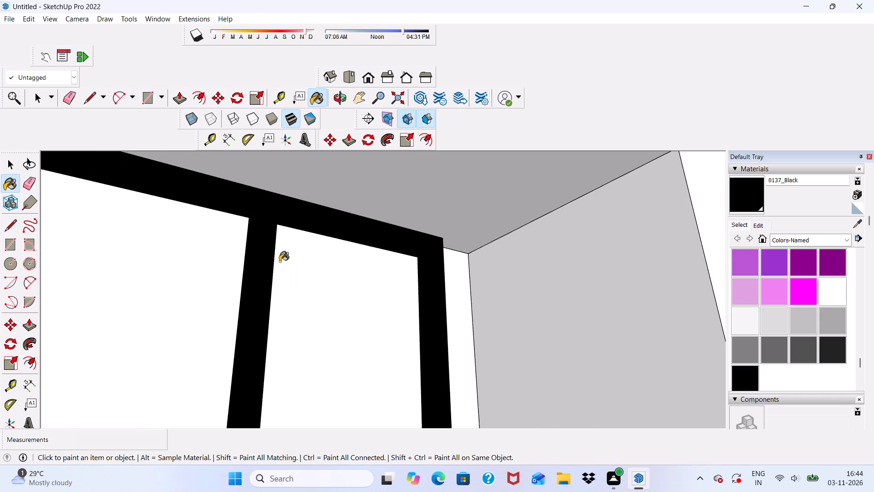
# Paint the remaining two mullions' side faces and the top rail's underside in the two panes farthest from the ribbed wall with 0137_Black.
pyautogui.scroll(-8, 279, 261)
pyautogui.moveTo(108, 252); pyautogui.dragTo(92, 253, button='middle')
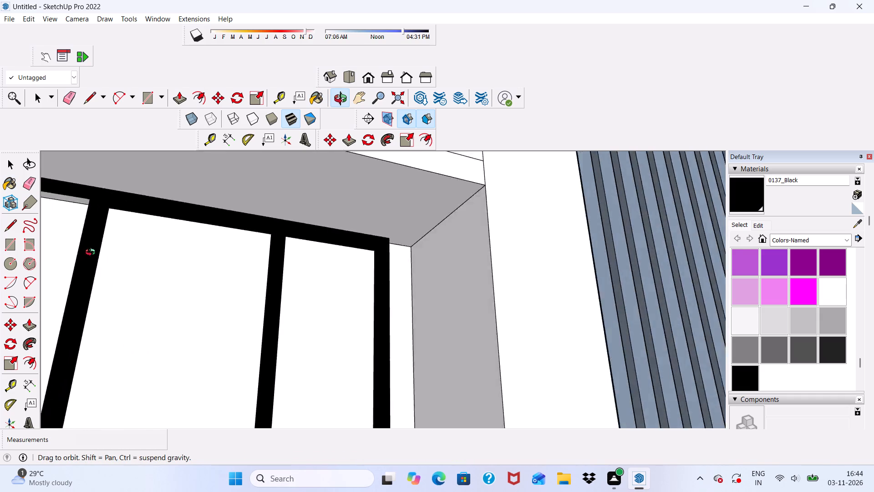
pyautogui.moveTo(92, 253); pyautogui.dragTo(263, 285, button='middle')
pyautogui.click(228, 270)
pyautogui.scroll(-5, 231, 251)
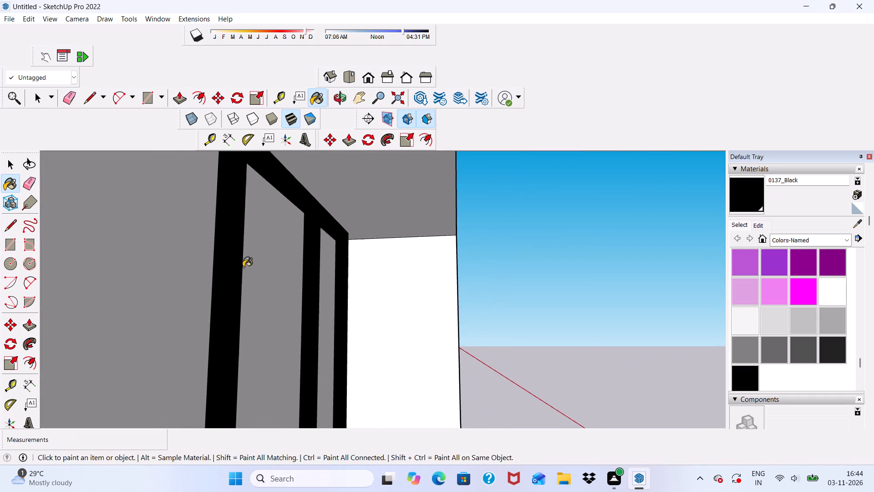
pyautogui.moveTo(236, 266); pyautogui.dragTo(67, 256, button='middle')
pyautogui.scroll(-9, 122, 260)
pyautogui.scroll(7, 71, 255)
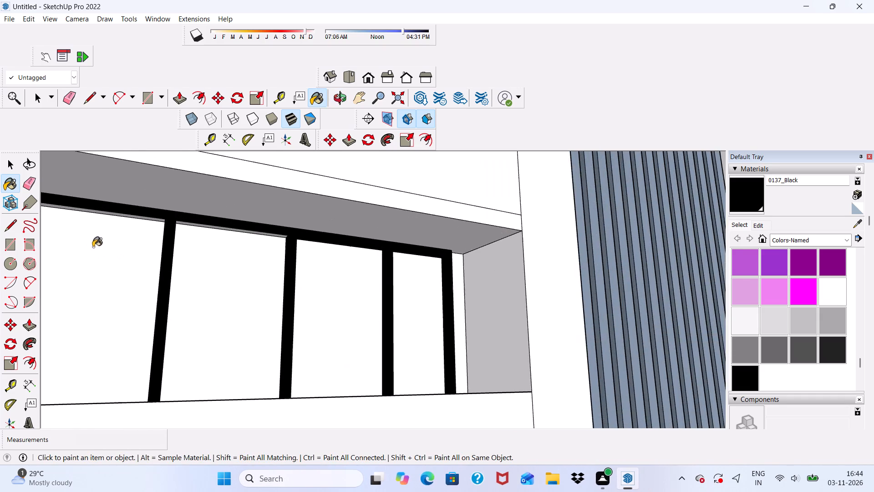
pyautogui.scroll(12, 163, 243)
pyautogui.click(239, 205)
pyautogui.scroll(-2, 208, 210)
pyautogui.moveTo(144, 227); pyautogui.dragTo(91, 239, button='middle')
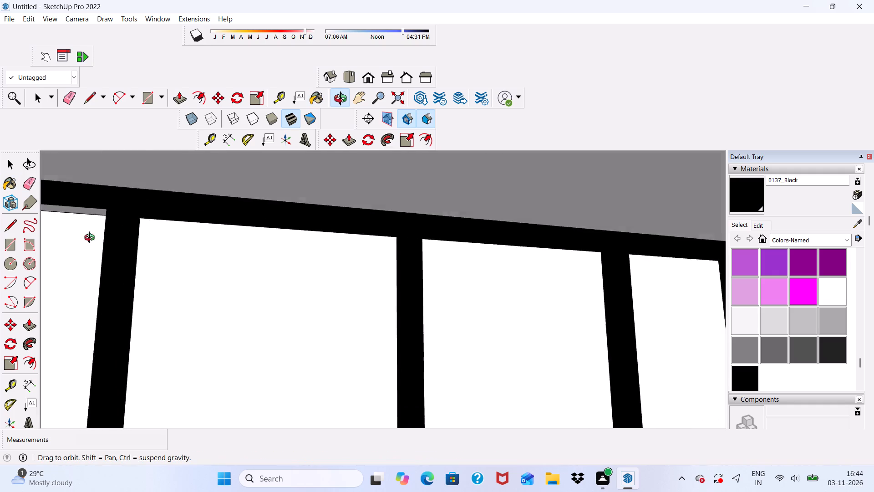
pyautogui.moveTo(91, 239); pyautogui.dragTo(244, 258, button='middle')
pyautogui.scroll(4, 255, 231)
pyautogui.click(262, 194)
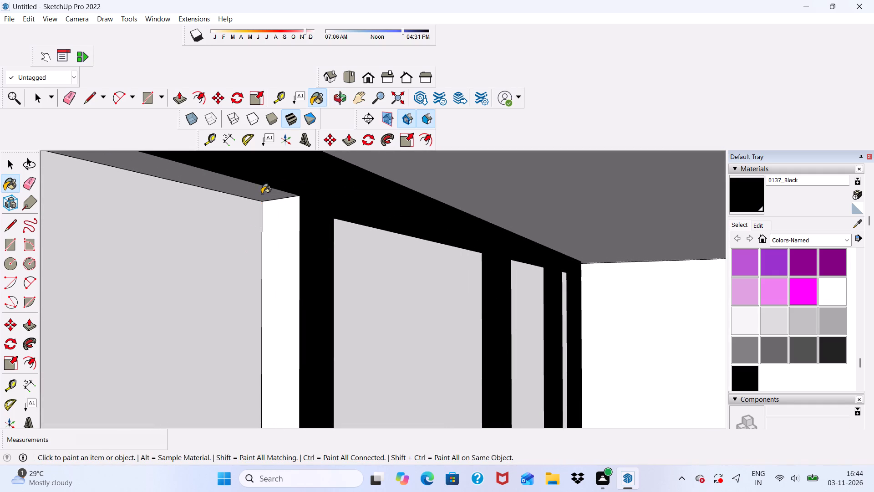
pyautogui.click(271, 217)
# Paint the outer side face of this frame's jamb farthest from the ribbed wall with 0137_Black.
pyautogui.scroll(-8, 272, 235)
pyautogui.moveTo(269, 228); pyautogui.dragTo(106, 234, button='middle')
pyautogui.scroll(-11, 159, 220)
pyautogui.moveTo(131, 258); pyautogui.dragTo(248, 283, button='middle')
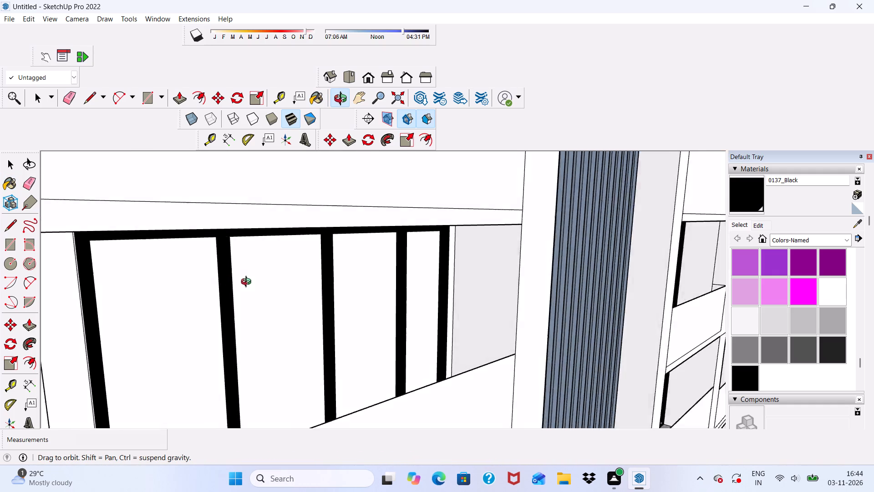
pyautogui.moveTo(248, 283); pyautogui.dragTo(63, 270, button='middle')
pyautogui.moveTo(240, 274); pyautogui.dragTo(279, 280, button='middle')
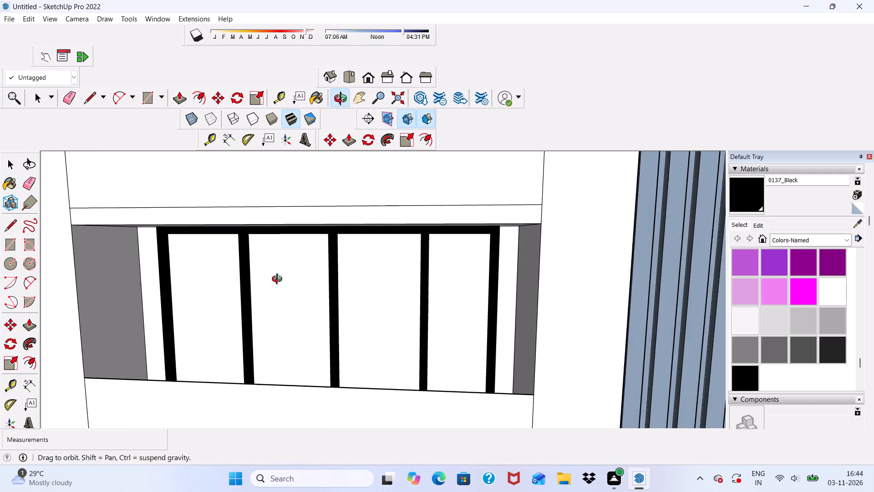
pyautogui.moveTo(279, 280); pyautogui.dragTo(322, 288, button='middle')
pyautogui.scroll(9, 128, 275)
pyautogui.moveTo(164, 276); pyautogui.dragTo(256, 289, button='middle')
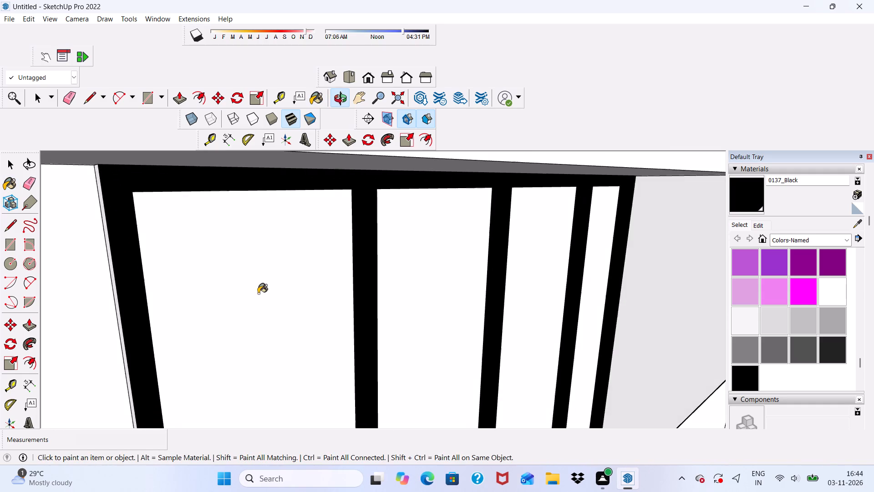
pyautogui.scroll(-1, 198, 291)
pyautogui.scroll(15, 113, 280)
pyautogui.click(132, 276)
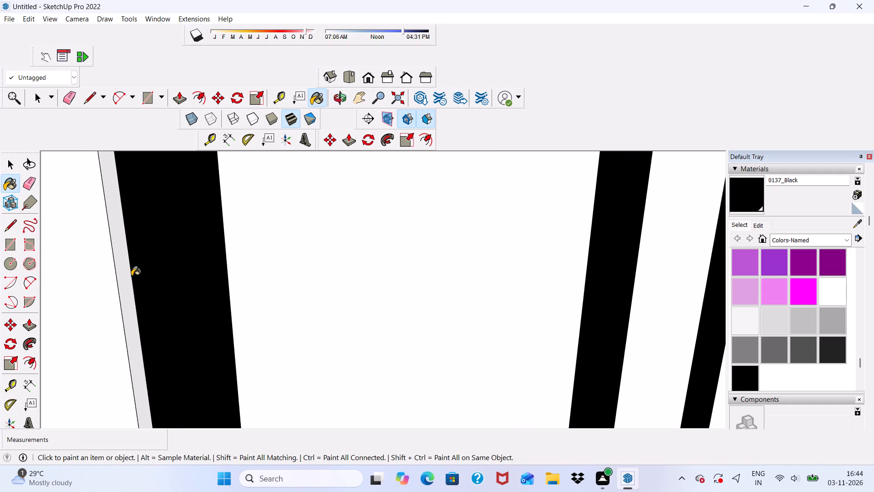
pyautogui.click(120, 279)
# Paint the side faces of the three mullions that face the ribbed wall on the left block's lowest four-pane frame with 0137_Black.
pyautogui.scroll(-6, 95, 260)
pyautogui.scroll(-6, 52, 211)
pyautogui.scroll(-5, 10, 229)
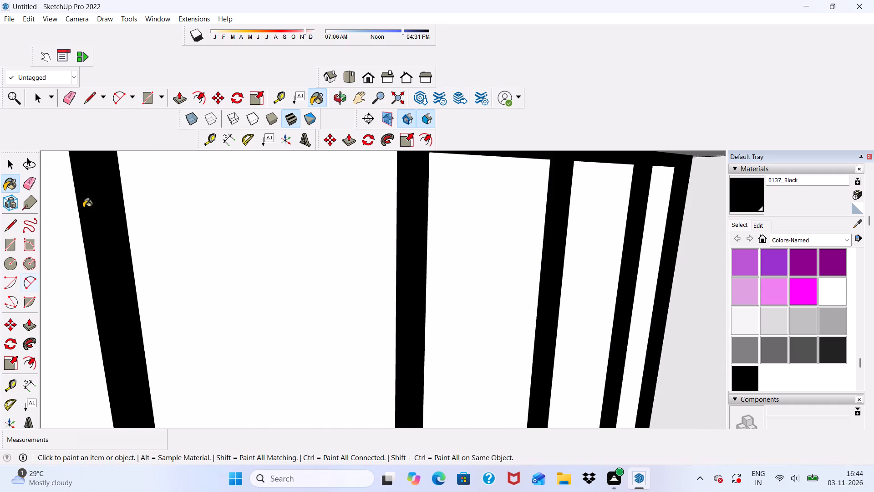
pyautogui.scroll(-11, 83, 208)
pyautogui.scroll(-7, 101, 276)
pyautogui.scroll(-10, 73, 252)
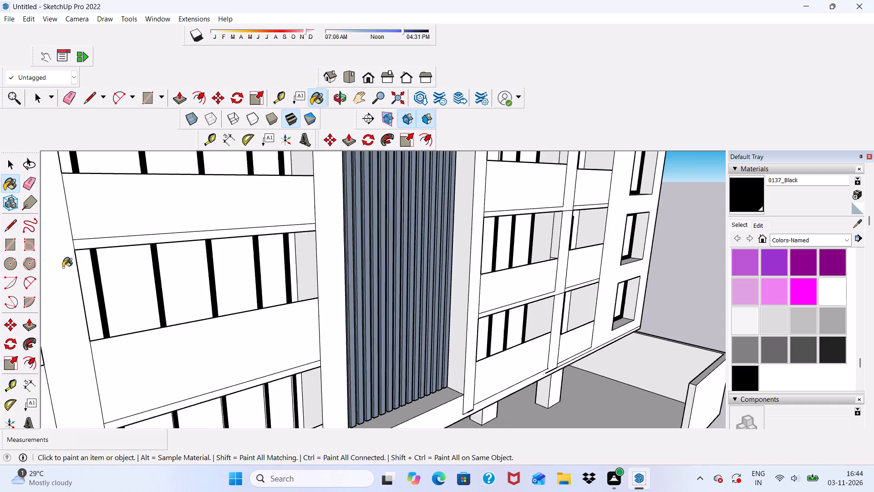
pyautogui.scroll(-11, 63, 267)
pyautogui.moveTo(137, 371); pyautogui.dragTo(57, 288, button='middle')
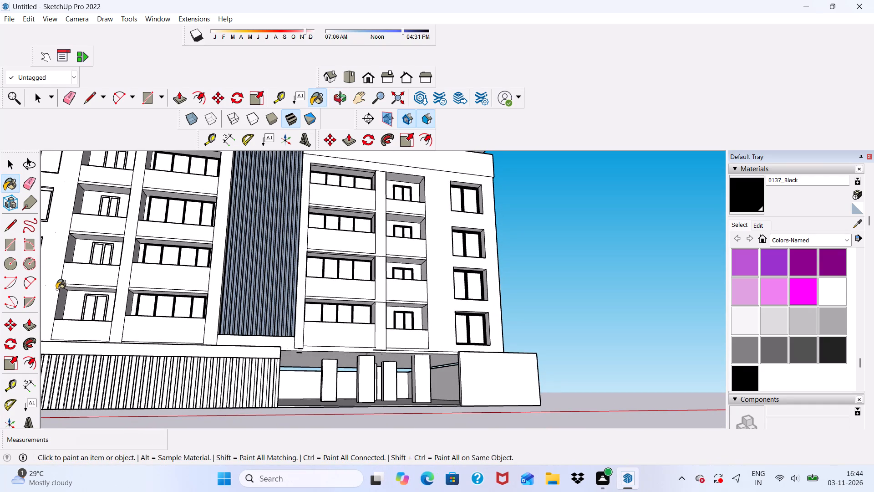
pyautogui.scroll(5, 144, 307)
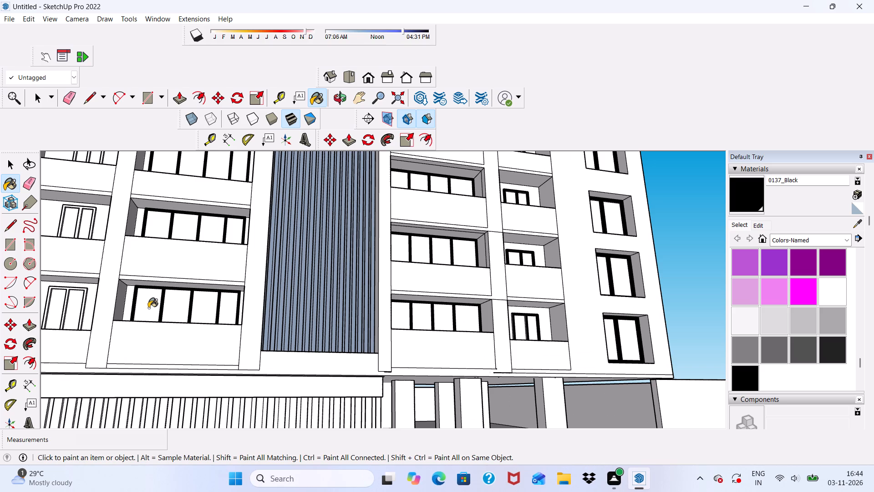
pyautogui.scroll(-5, 177, 319)
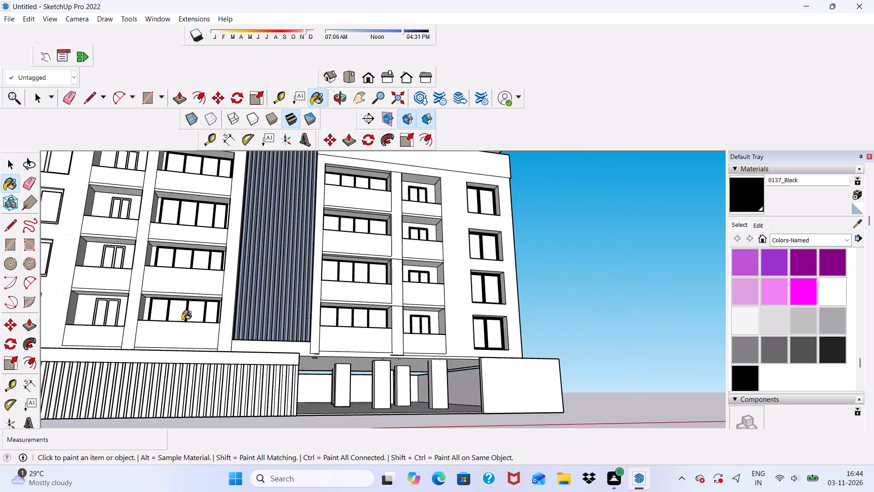
pyautogui.moveTo(182, 325); pyautogui.dragTo(182, 388, button='middle')
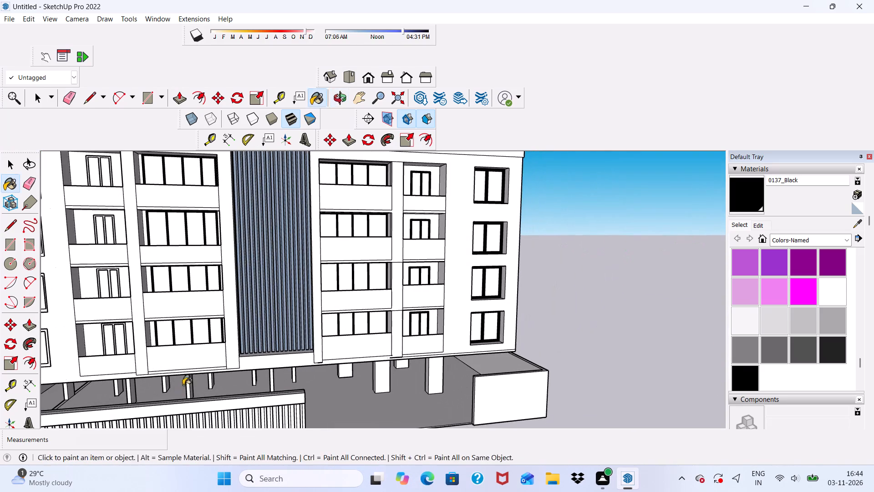
pyautogui.scroll(6, 177, 343)
pyautogui.moveTo(192, 339); pyautogui.dragTo(213, 286, button='middle')
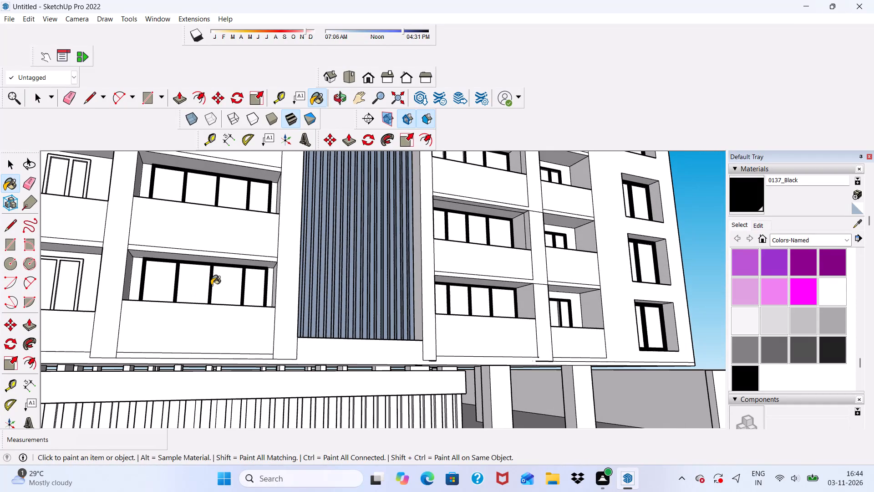
pyautogui.scroll(6, 207, 286)
pyautogui.scroll(-1, 188, 290)
pyautogui.scroll(1, 183, 292)
pyautogui.moveTo(183, 292); pyautogui.dragTo(80, 322, button='middle')
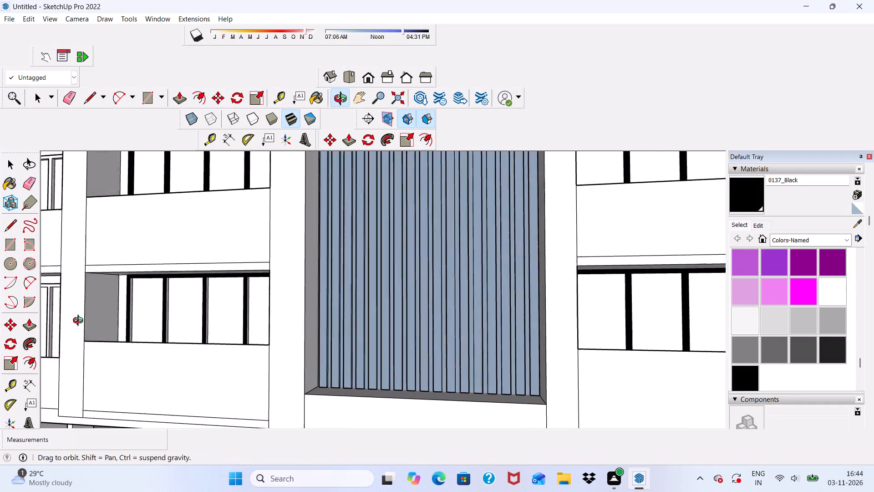
pyautogui.moveTo(80, 322); pyautogui.dragTo(39, 348, button='middle')
pyautogui.scroll(6, 150, 336)
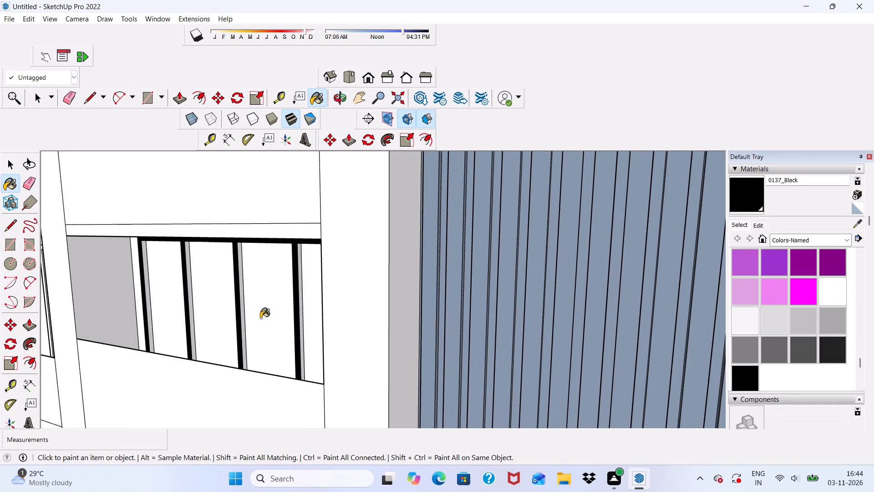
pyautogui.scroll(6, 264, 325)
pyautogui.scroll(3, 239, 405)
pyautogui.scroll(-1, 284, 375)
pyautogui.scroll(6, 415, 326)
pyautogui.scroll(-1, 385, 335)
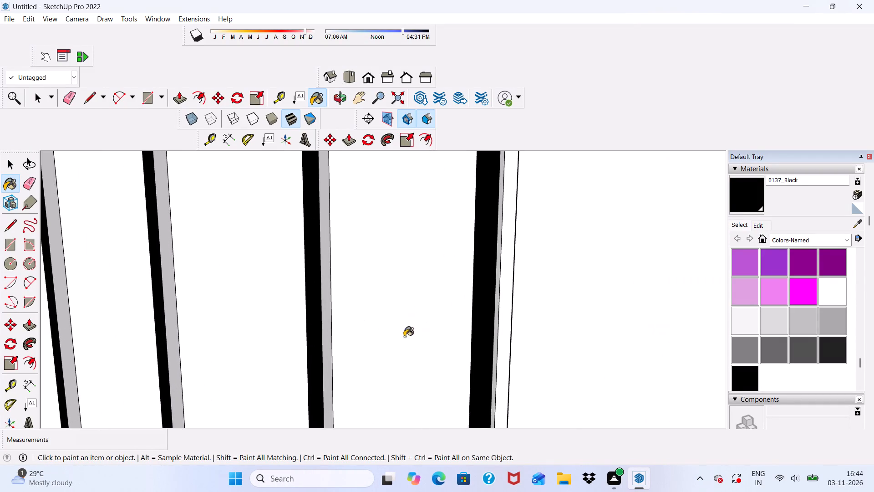
pyautogui.scroll(6, 488, 361)
pyautogui.click(499, 377)
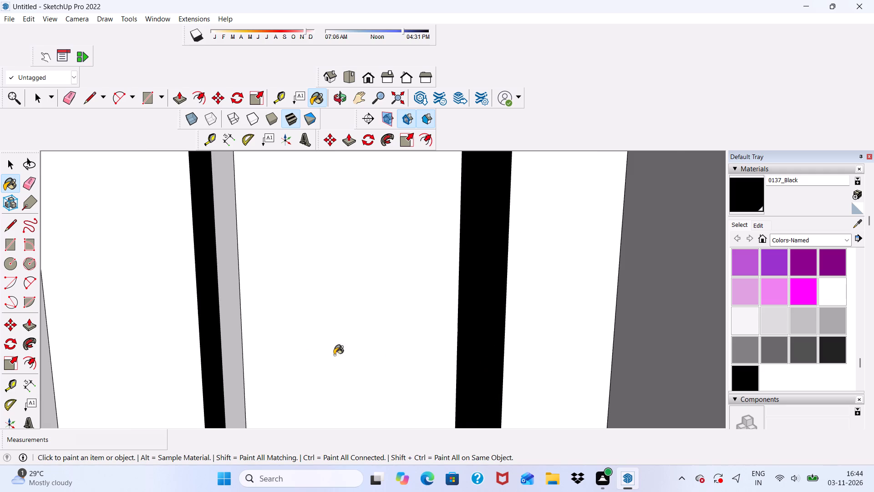
pyautogui.scroll(1, 297, 347)
pyautogui.scroll(-1, 223, 343)
pyautogui.click(227, 343)
pyautogui.scroll(-6, 227, 339)
pyautogui.scroll(-5, 337, 263)
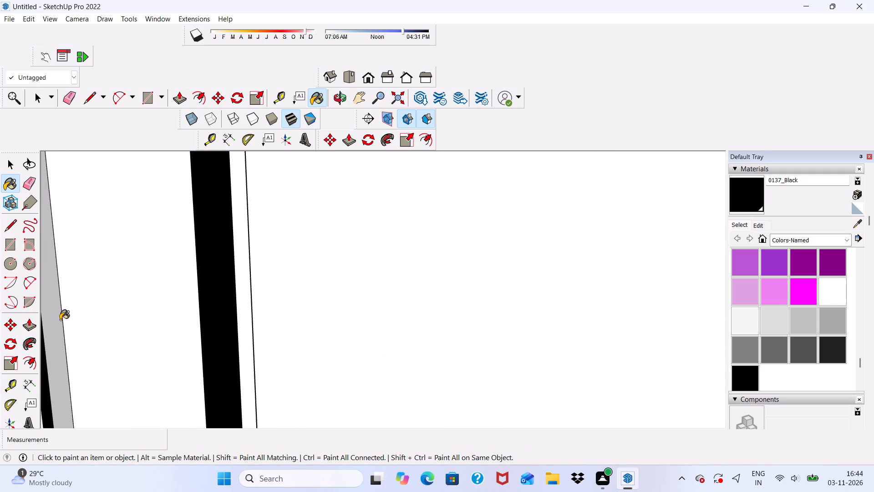
pyautogui.click(57, 326)
pyautogui.scroll(-5, 135, 309)
pyautogui.scroll(-12, 288, 294)
pyautogui.scroll(2, 76, 315)
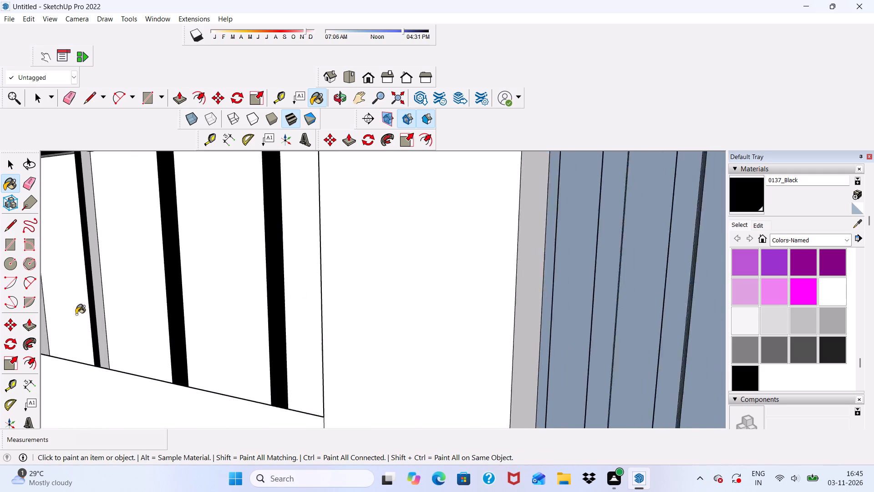
pyautogui.scroll(4, 76, 314)
pyautogui.scroll(-1, 91, 308)
pyautogui.click(108, 315)
# Paint the narrow wall strip beside this frame's jamb farthest from the ribbed wall with 0137_Black.
pyautogui.scroll(-13, 117, 312)
pyautogui.scroll(2, 122, 275)
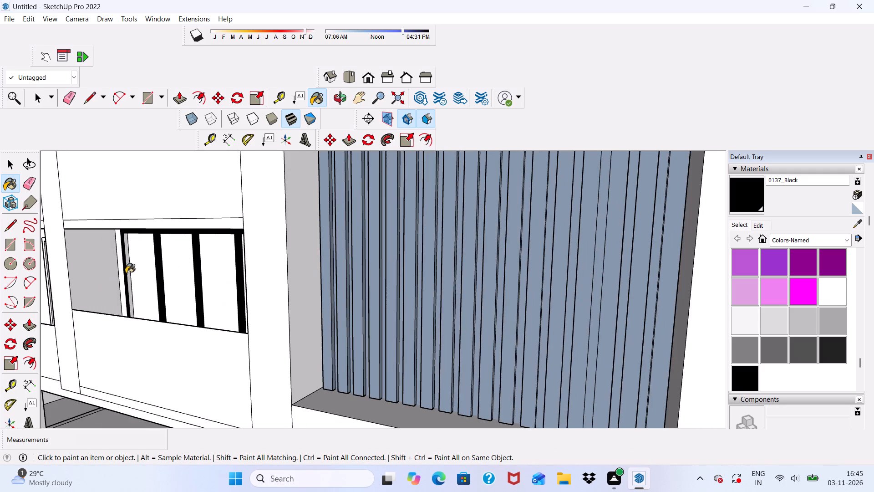
pyautogui.scroll(5, 126, 273)
pyautogui.scroll(-1, 128, 271)
pyautogui.scroll(5, 122, 268)
pyautogui.click(113, 265)
pyautogui.scroll(-3, 118, 266)
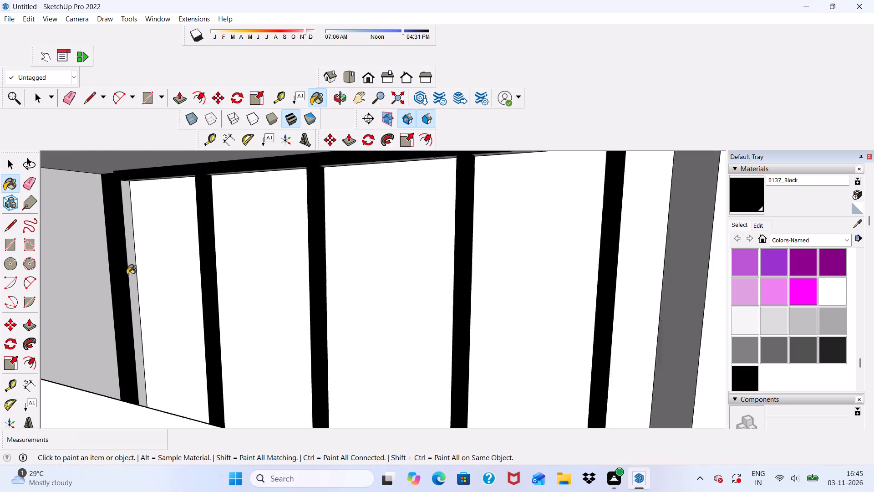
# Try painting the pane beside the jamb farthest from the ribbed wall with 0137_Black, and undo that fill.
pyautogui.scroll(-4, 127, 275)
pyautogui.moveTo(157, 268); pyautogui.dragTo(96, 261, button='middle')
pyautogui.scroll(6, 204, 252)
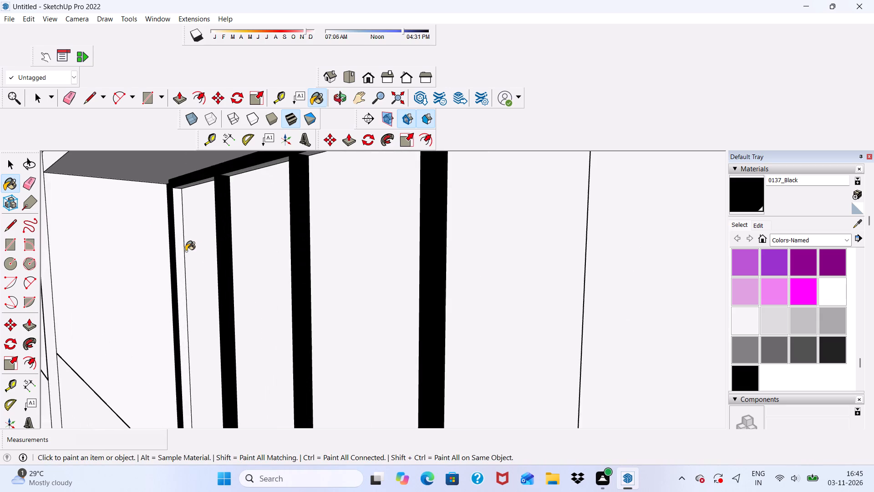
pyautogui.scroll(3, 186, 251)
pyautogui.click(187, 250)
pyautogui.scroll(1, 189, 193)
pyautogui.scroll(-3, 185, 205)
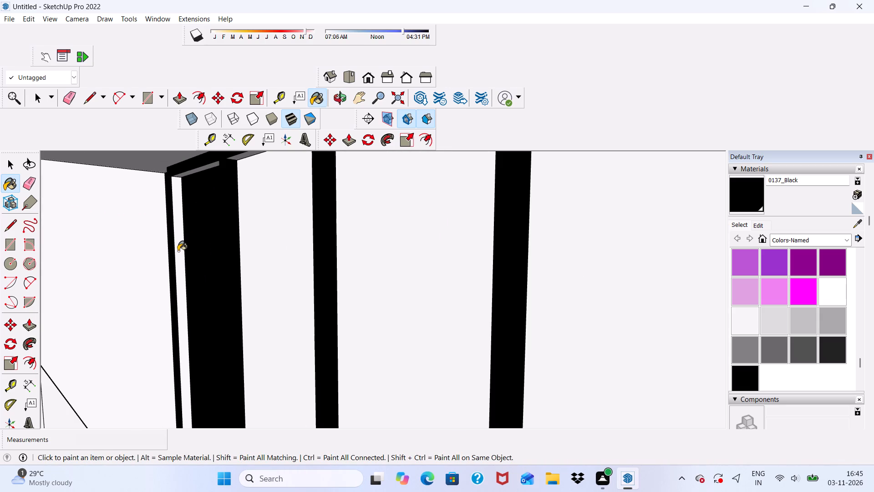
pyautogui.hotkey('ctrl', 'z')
# Paint the inner face of the jamb farthest from the ribbed wall and the top rail's underside beside it with 0137_Black.
pyautogui.scroll(1, 174, 244)
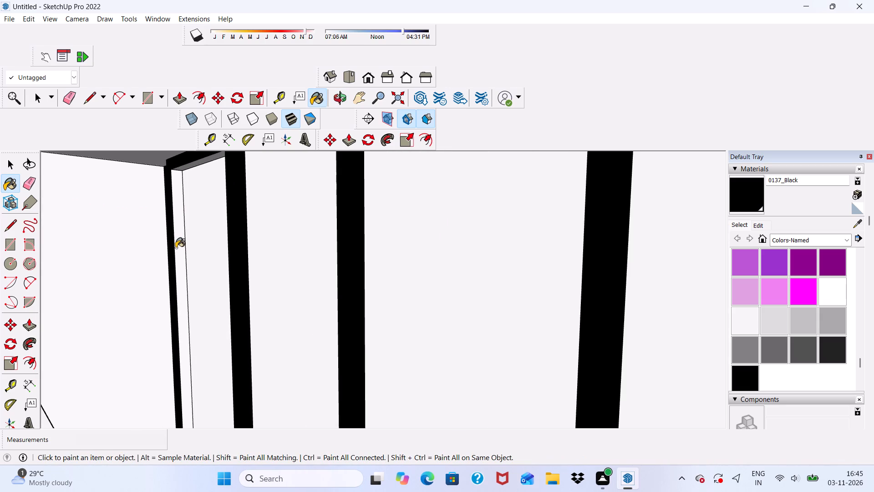
pyautogui.click(176, 251)
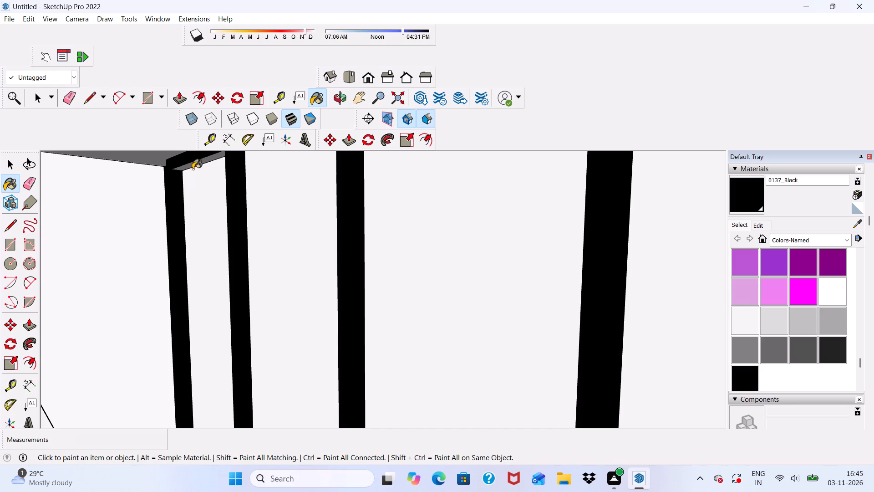
pyautogui.click(195, 165)
pyautogui.scroll(5, 197, 166)
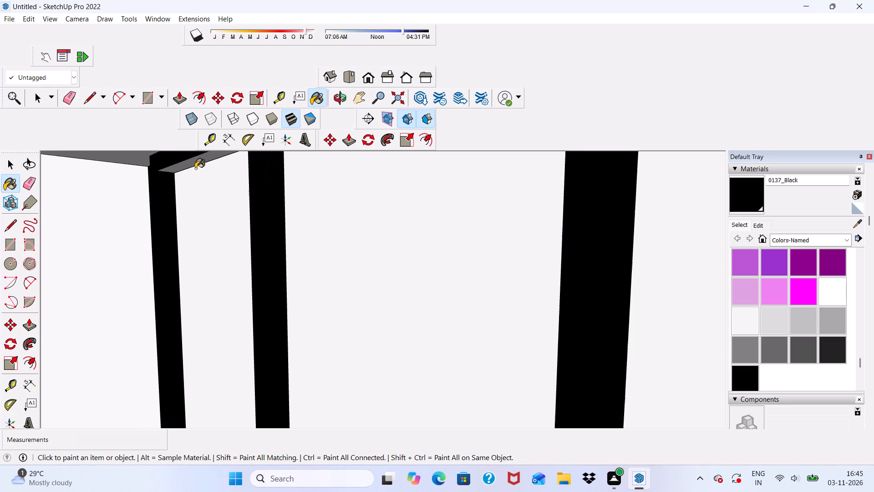
pyautogui.scroll(4, 195, 169)
pyautogui.click(193, 159)
pyautogui.scroll(-9, 157, 199)
pyautogui.scroll(-2, 190, 241)
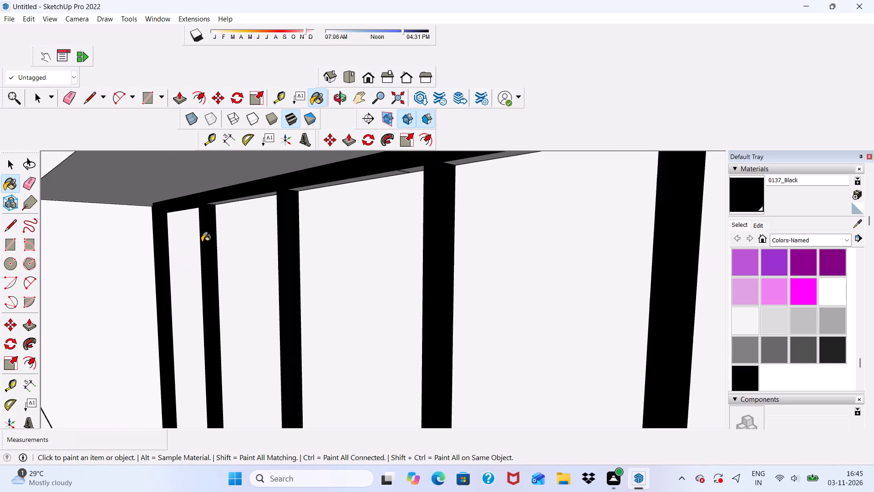
# Paint the front face of the two-pane frame in the adjacent bay's lowest balcony on the left block with 0137_Black.
pyautogui.moveTo(206, 243); pyautogui.dragTo(254, 219, button='middle')
pyautogui.scroll(-14, 233, 236)
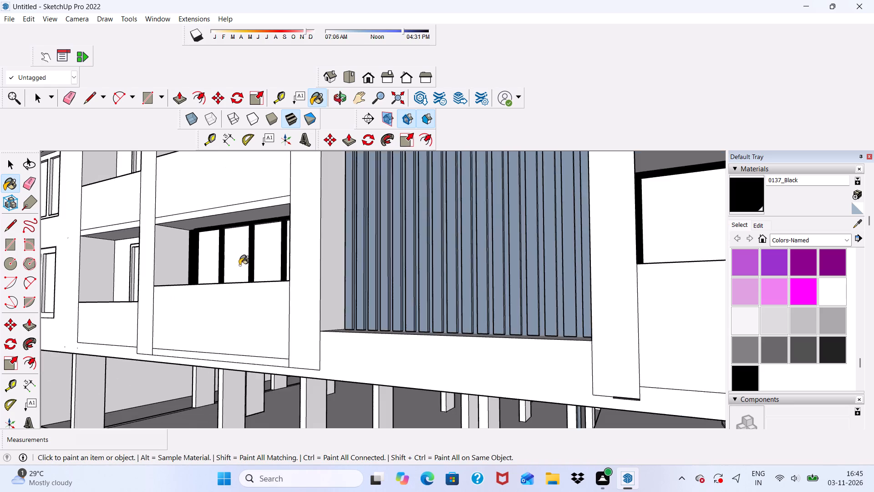
pyautogui.scroll(-11, 239, 265)
pyautogui.scroll(1, 142, 300)
pyautogui.moveTo(154, 309); pyautogui.dragTo(259, 371, button='middle')
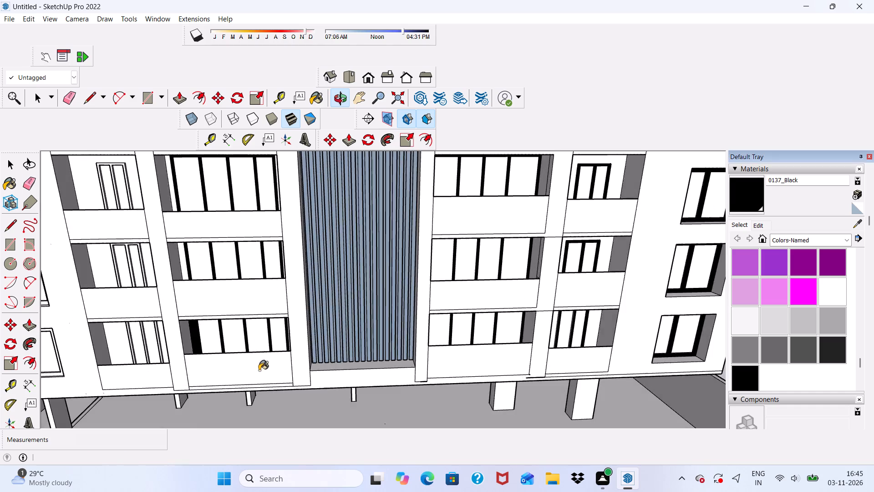
pyautogui.scroll(8, 151, 348)
pyautogui.scroll(-1, 124, 341)
pyautogui.moveTo(123, 341); pyautogui.dragTo(114, 256, button='middle')
pyautogui.scroll(8, 114, 256)
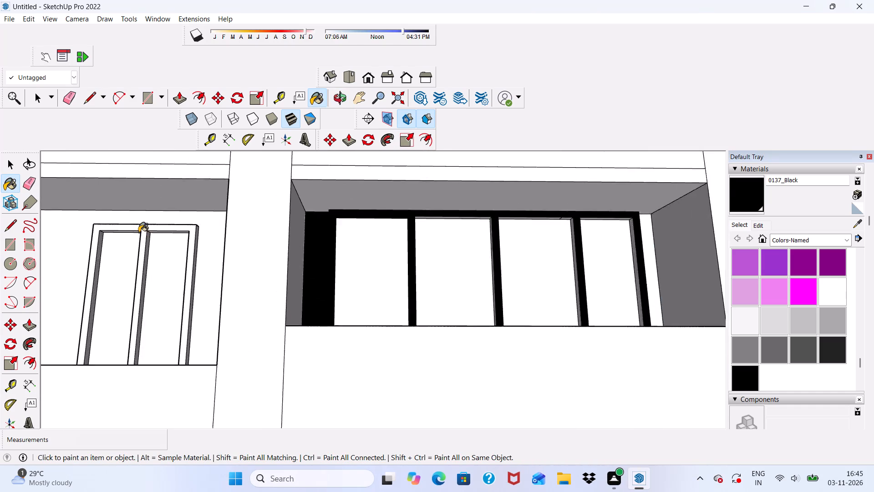
pyautogui.scroll(3, 139, 232)
pyautogui.click(135, 227)
# Paint this two-pane frame's vertical side faces that face the ribbed wall, on both jambs and the central mullion, with 0137_Black.
pyautogui.scroll(1, 135, 241)
pyautogui.scroll(-2, 135, 244)
pyautogui.moveTo(144, 285); pyautogui.dragTo(71, 316, button='middle')
pyautogui.scroll(1, 145, 332)
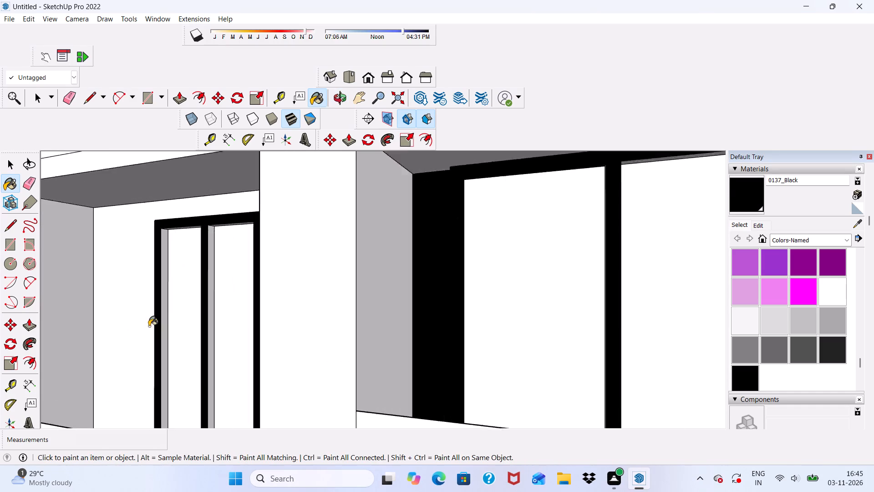
pyautogui.scroll(8, 149, 326)
pyautogui.click(174, 312)
pyautogui.click(274, 363)
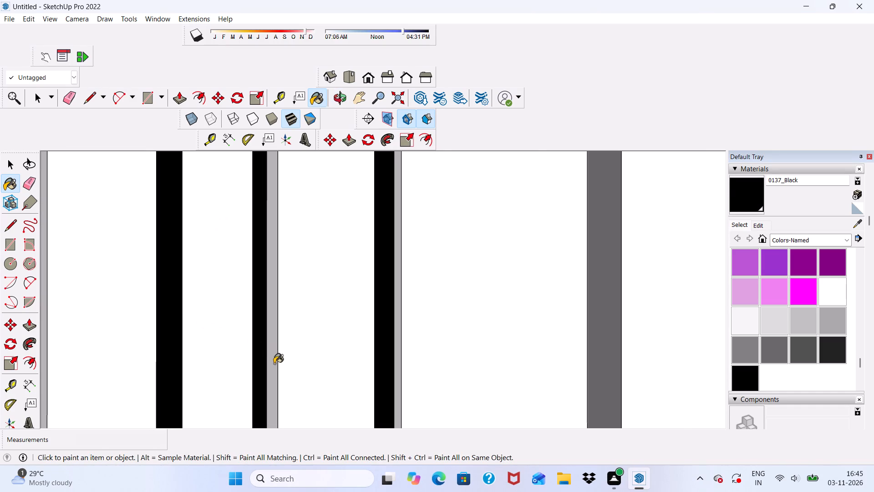
pyautogui.scroll(-7, 266, 329)
pyautogui.scroll(5, 316, 339)
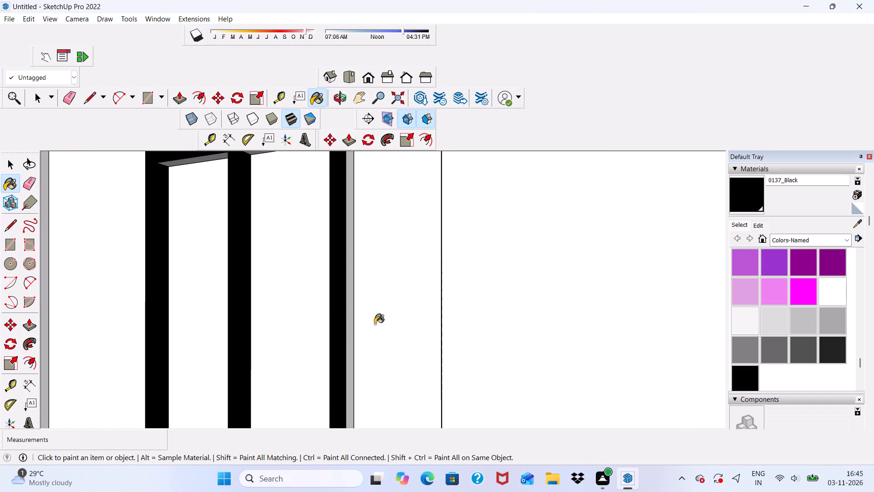
pyautogui.click(351, 339)
pyautogui.scroll(-16, 348, 310)
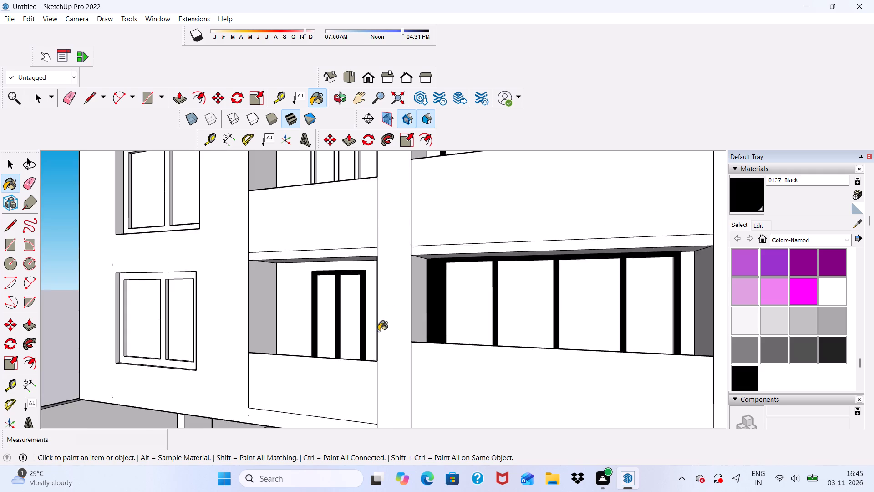
pyautogui.scroll(-6, 378, 331)
pyautogui.scroll(-1, 571, 491)
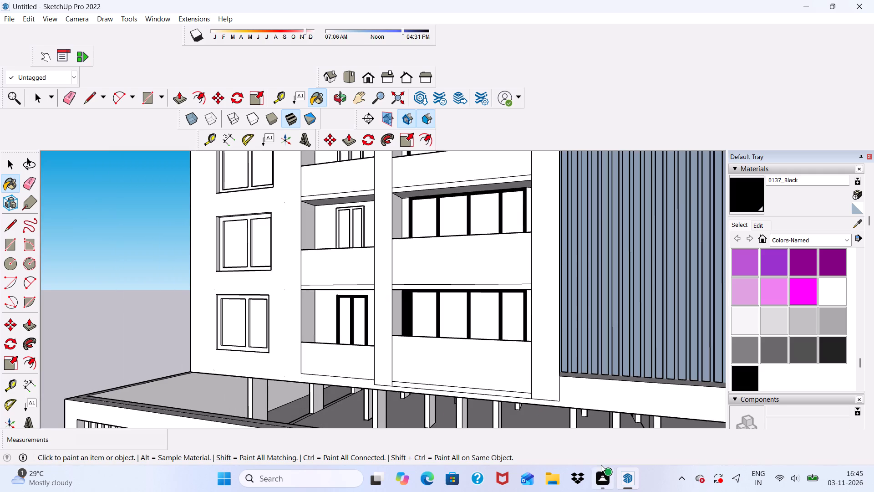
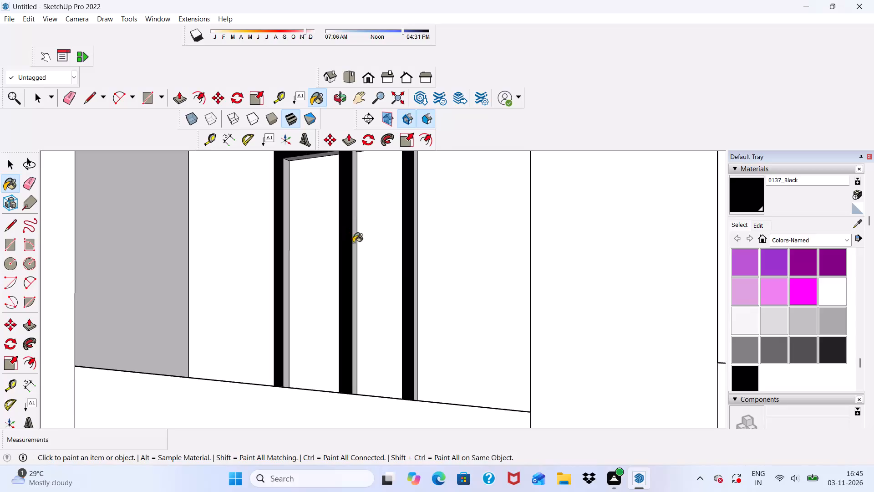
# Paint the same-facing sides of the two-pane balcony frame's three uprights and its top edge with 0137_Black.
pyautogui.moveTo(425, 288); pyautogui.dragTo(381, 303, button='middle')
pyautogui.scroll(5, 401, 311)
pyautogui.click(418, 316)
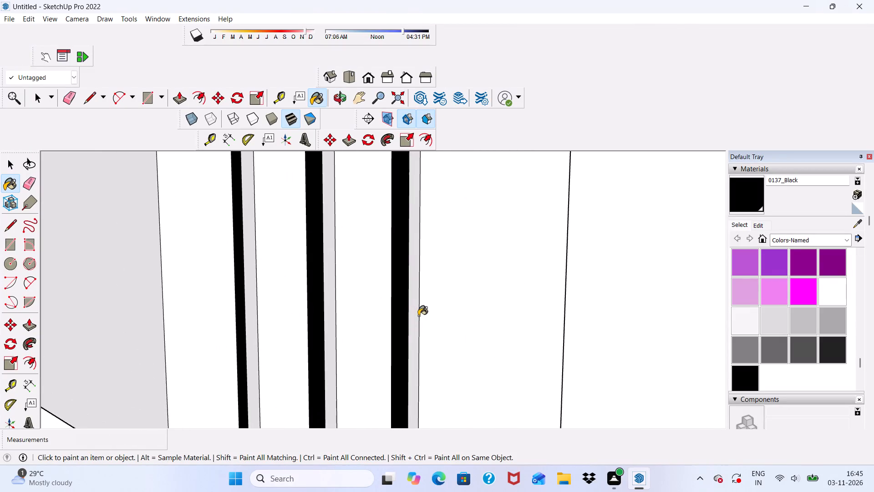
pyautogui.scroll(2, 341, 300)
pyautogui.click(325, 297)
pyautogui.click(239, 297)
pyautogui.scroll(-5, 248, 307)
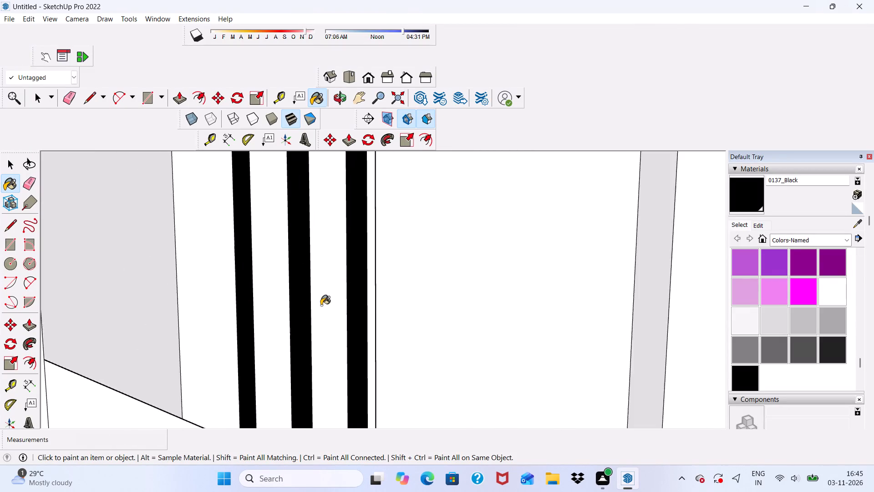
pyautogui.scroll(-4, 321, 305)
pyautogui.moveTo(346, 200); pyautogui.dragTo(457, 247, button='middle')
pyautogui.scroll(11, 377, 213)
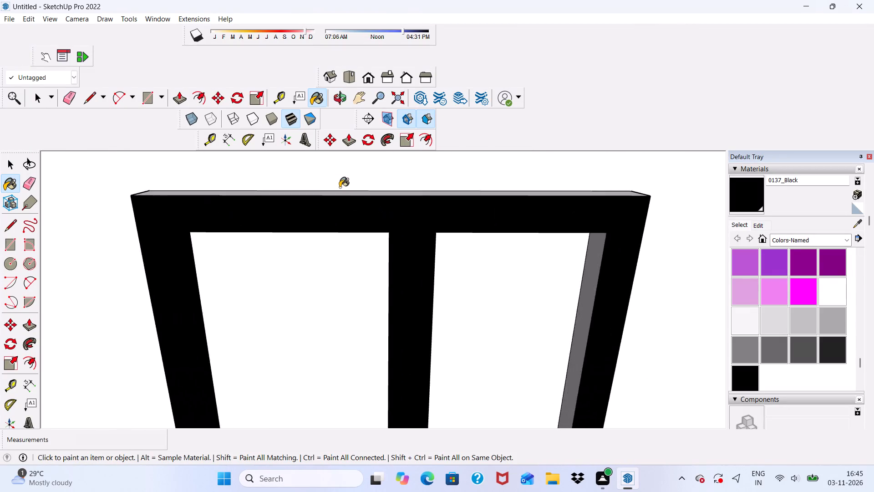
pyautogui.scroll(6, 340, 187)
pyautogui.click(331, 199)
pyautogui.scroll(-4, 336, 207)
# Paint the frame's opposite upright sides, the undersides of its head over both panes, and its outer side with 0137_Black.
pyautogui.moveTo(339, 279); pyautogui.dragTo(427, 207, button='middle')
pyautogui.scroll(1, 516, 313)
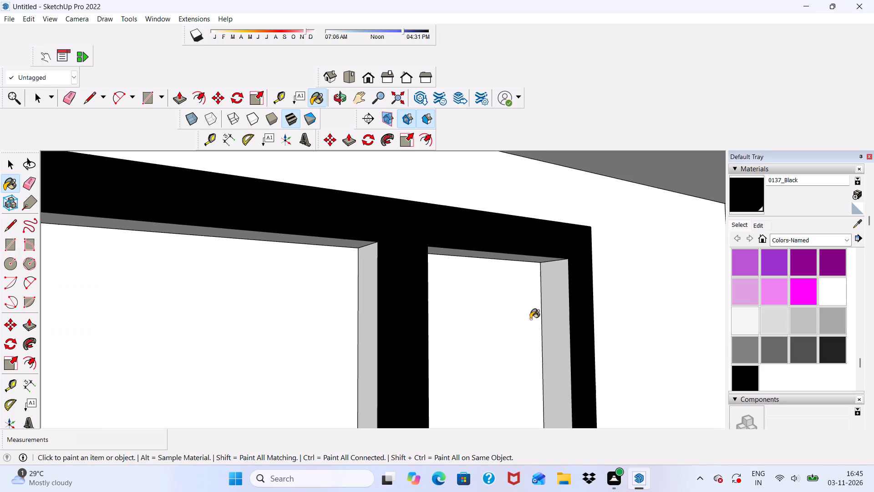
pyautogui.click(556, 319)
pyautogui.click(369, 323)
pyautogui.click(345, 247)
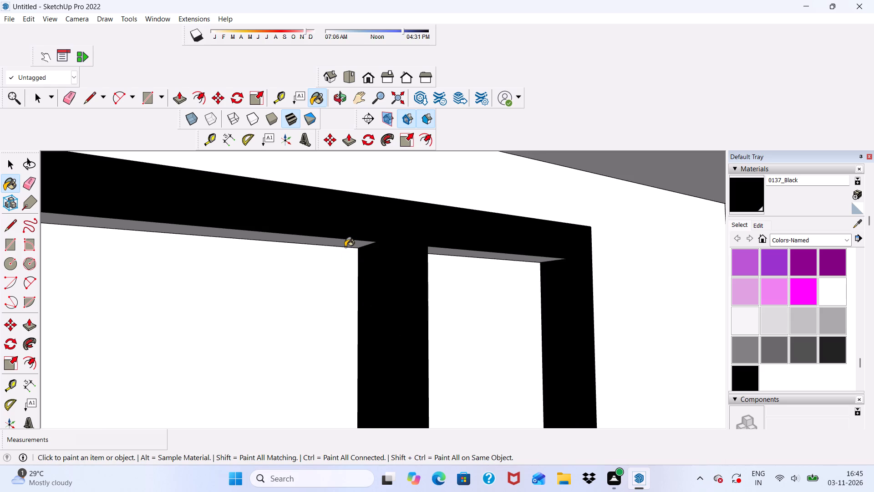
pyautogui.click(468, 256)
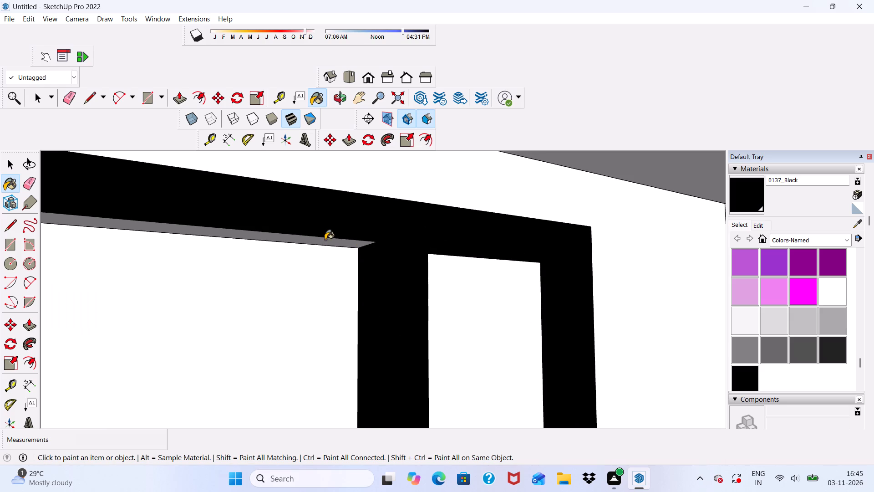
pyautogui.click(325, 239)
pyautogui.scroll(-3, 351, 270)
pyautogui.moveTo(416, 298); pyautogui.dragTo(409, 376, button='middle')
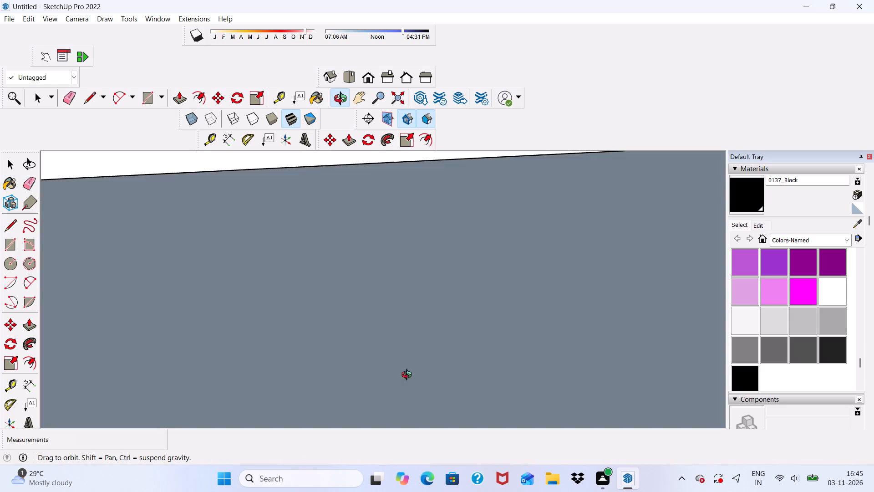
pyautogui.moveTo(409, 376); pyautogui.dragTo(477, 337, button='middle')
pyautogui.scroll(4, 66, 291)
pyautogui.click(139, 272)
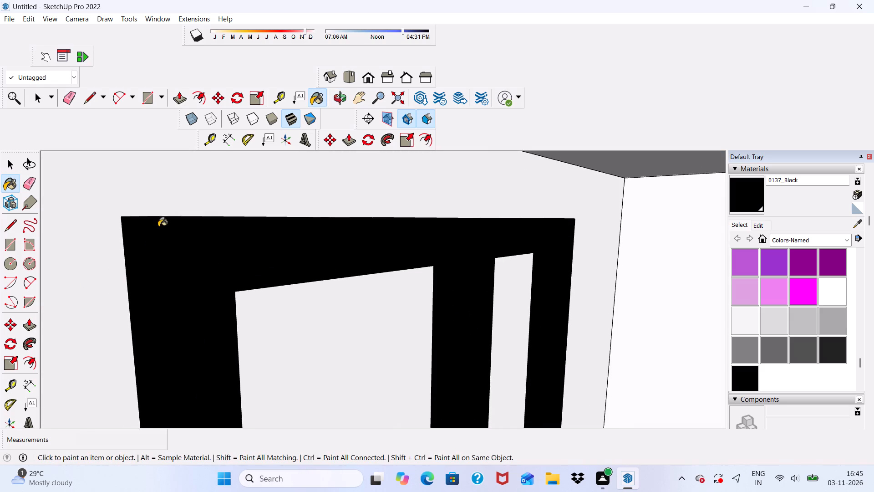
pyautogui.moveTo(160, 226); pyautogui.dragTo(168, 263, button='middle')
pyautogui.click(152, 222)
# Paint the front face of the next unpainted two-pane balcony frame with 0137_Black.
pyautogui.scroll(-8, 140, 250)
pyautogui.moveTo(296, 293); pyautogui.dragTo(152, 263, button='middle')
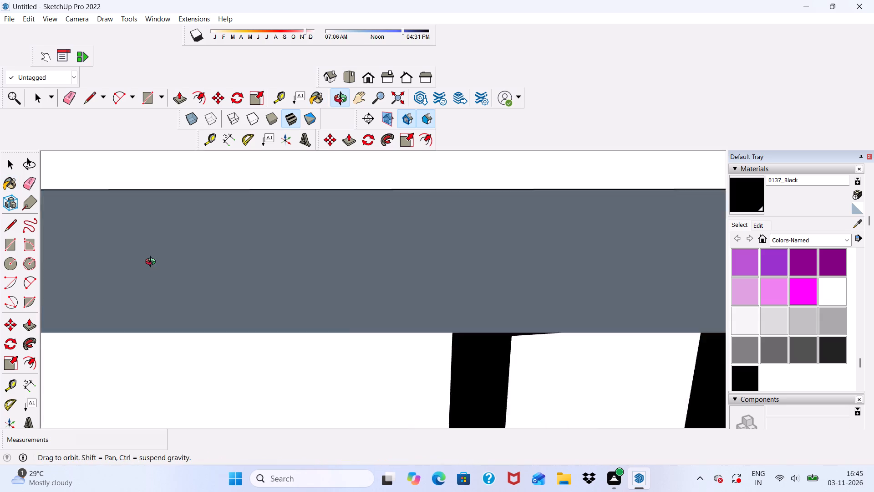
pyautogui.moveTo(152, 263); pyautogui.dragTo(121, 246, button='middle')
pyautogui.scroll(-1, 121, 246)
pyautogui.scroll(1, 192, 241)
pyautogui.scroll(-20, 227, 225)
pyautogui.scroll(-8, 227, 225)
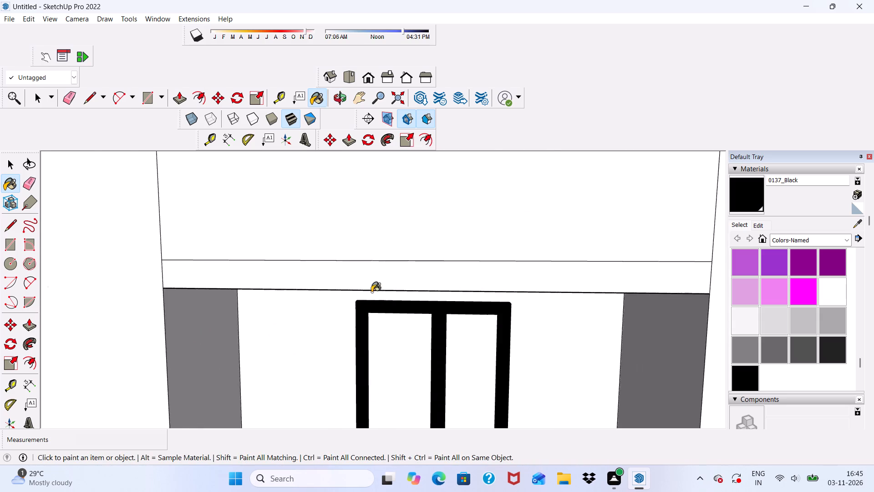
pyautogui.scroll(-8, 371, 292)
pyautogui.scroll(6, 376, 244)
pyautogui.scroll(11, 366, 176)
pyautogui.click(388, 185)
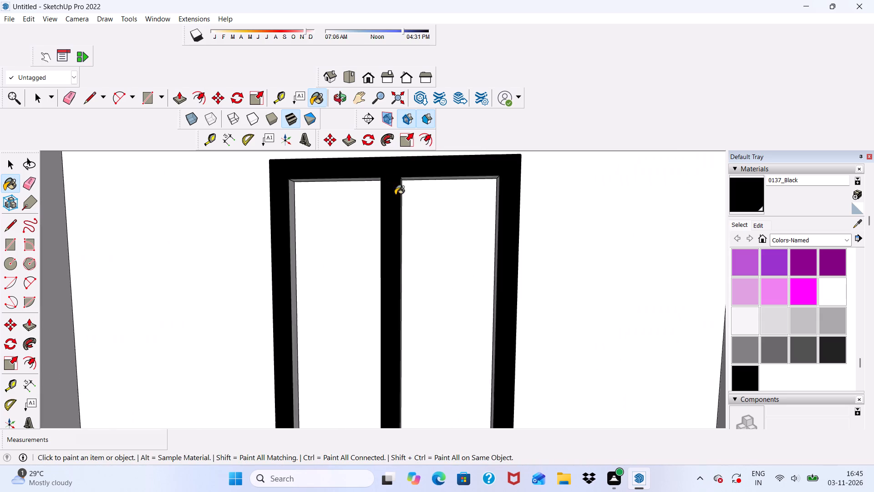
# Paint the same-facing sides of this frame's uprights and its top edge with 0137_Black.
pyautogui.scroll(-1, 412, 221)
pyautogui.moveTo(421, 234); pyautogui.dragTo(326, 244, button='middle')
pyautogui.scroll(5, 326, 244)
pyautogui.click(327, 244)
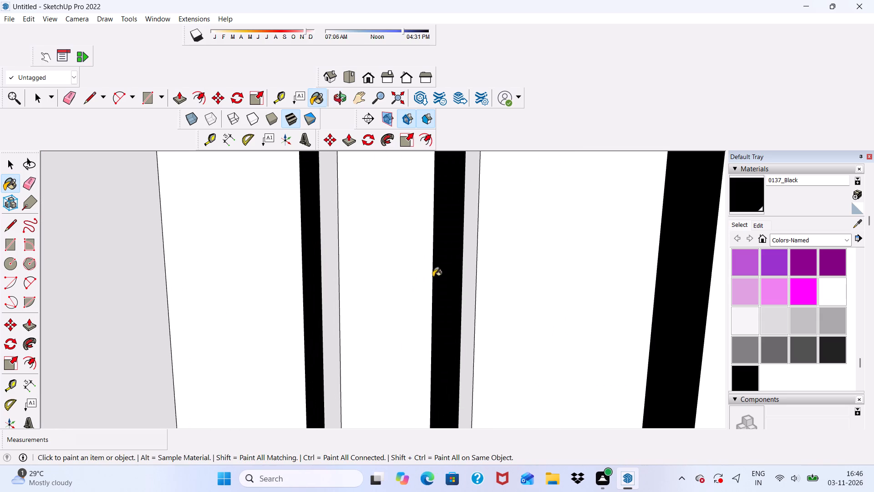
pyautogui.click(467, 293)
pyautogui.scroll(-6, 396, 249)
pyautogui.scroll(4, 525, 267)
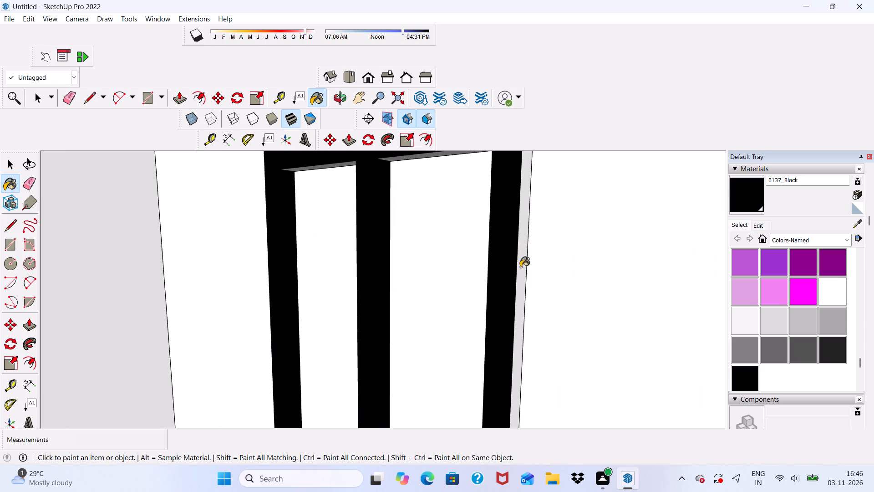
pyautogui.click(520, 267)
pyautogui.scroll(-3, 488, 260)
pyautogui.moveTo(478, 266); pyautogui.dragTo(450, 326, button='middle')
pyautogui.scroll(4, 464, 213)
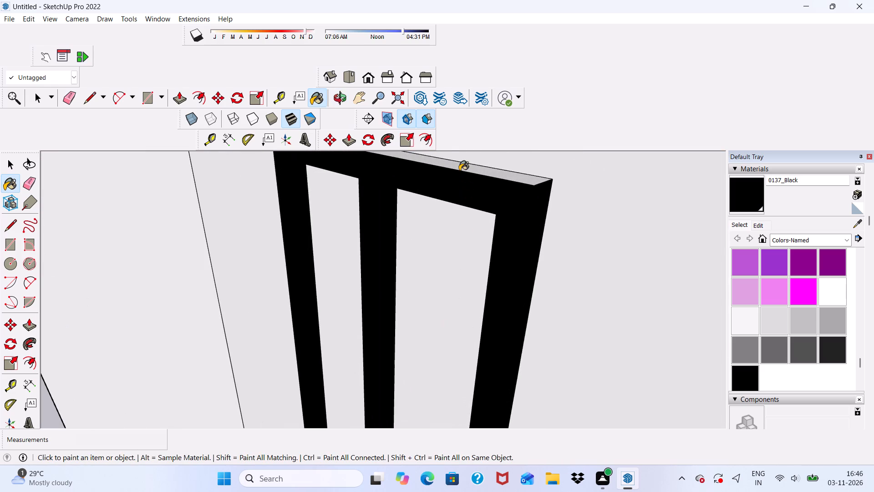
pyautogui.click(460, 162)
# Paint the frame's opposite upright sides and the undersides of its head over both panes with 0137_Black.
pyautogui.scroll(-2, 433, 180)
pyautogui.moveTo(379, 206); pyautogui.dragTo(496, 157, button='middle')
pyautogui.moveTo(121, 280); pyautogui.dragTo(287, 255, button='middle')
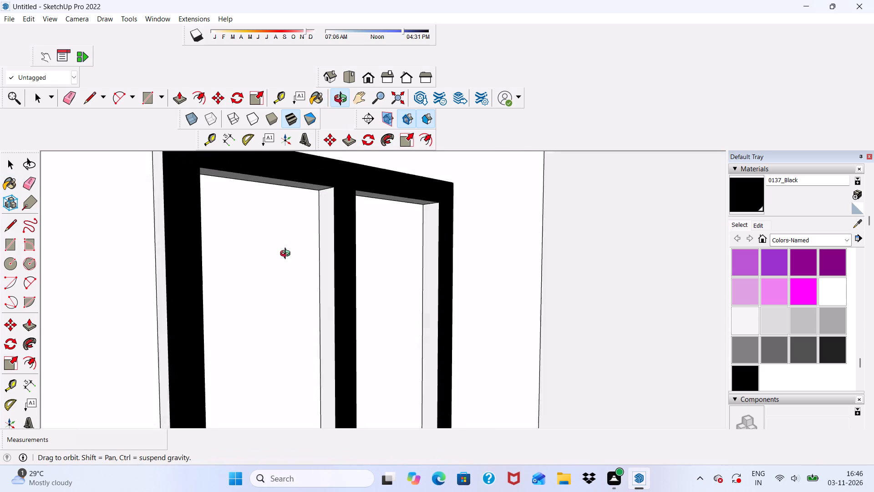
pyautogui.moveTo(287, 255); pyautogui.dragTo(322, 259, button='middle')
pyautogui.click(198, 276)
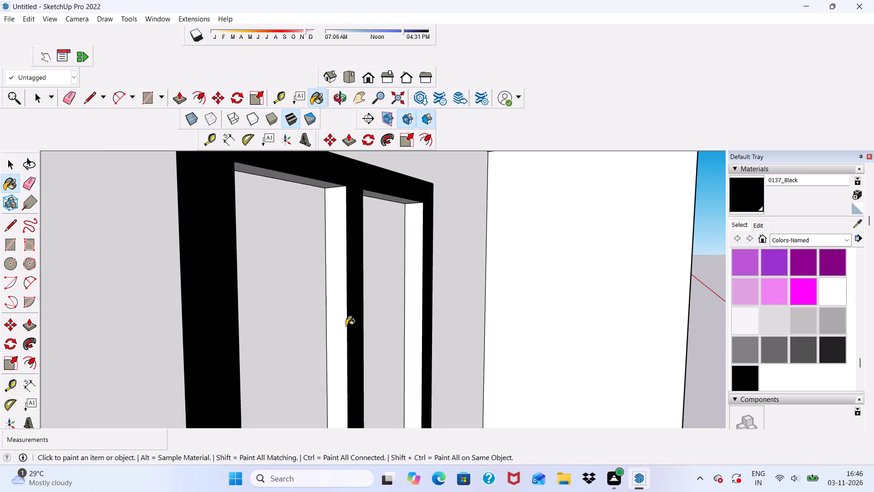
pyautogui.click(346, 326)
pyautogui.scroll(-5, 276, 312)
pyautogui.moveTo(275, 301); pyautogui.dragTo(252, 230, button='middle')
pyautogui.scroll(5, 269, 194)
pyautogui.click(277, 178)
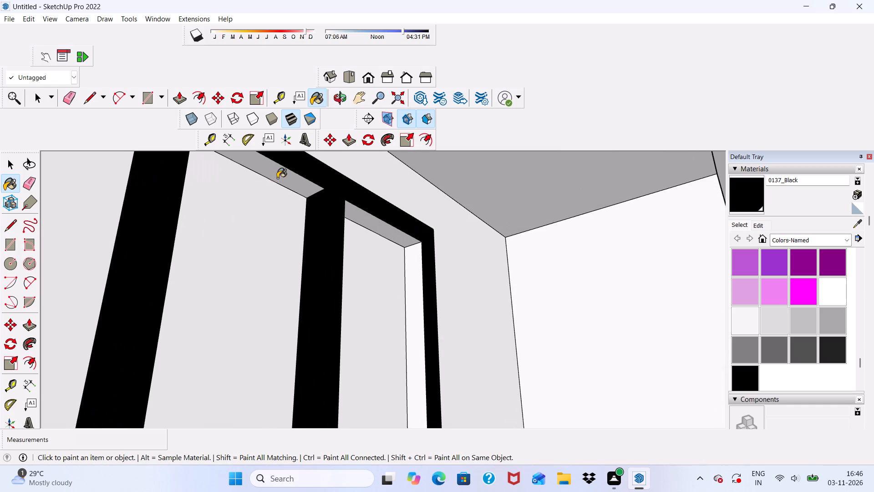
pyautogui.scroll(-6, 55, 336)
pyautogui.scroll(1, 521, 283)
pyautogui.click(402, 240)
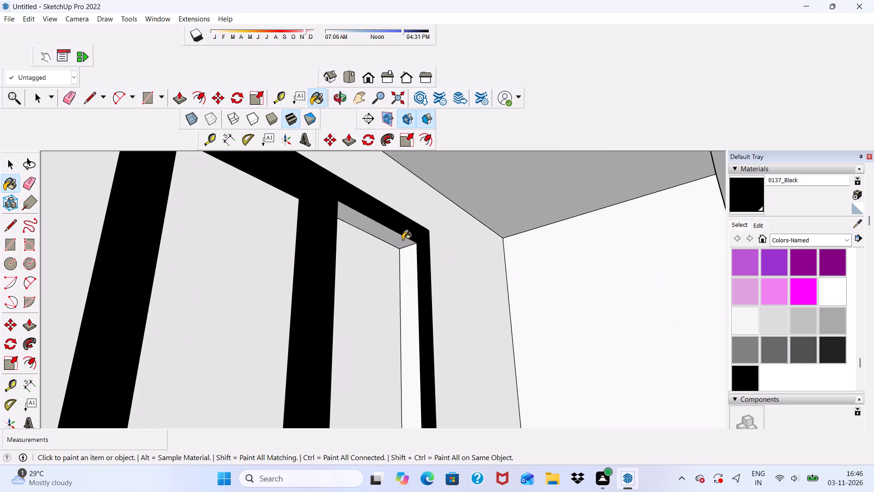
pyautogui.click(412, 288)
# Paint the front face of another unpainted two-pane balcony frame with 0137_Black.
pyautogui.scroll(-16, 412, 295)
pyautogui.moveTo(431, 363); pyautogui.dragTo(379, 436, button='middle')
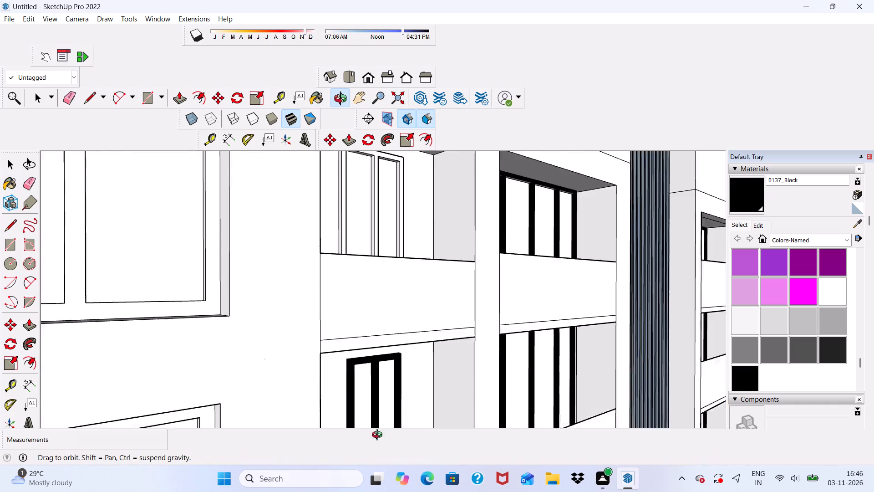
pyautogui.moveTo(379, 436); pyautogui.dragTo(340, 452, button='middle')
pyautogui.scroll(-5, 335, 355)
pyautogui.scroll(5, 306, 254)
pyautogui.scroll(4, 284, 323)
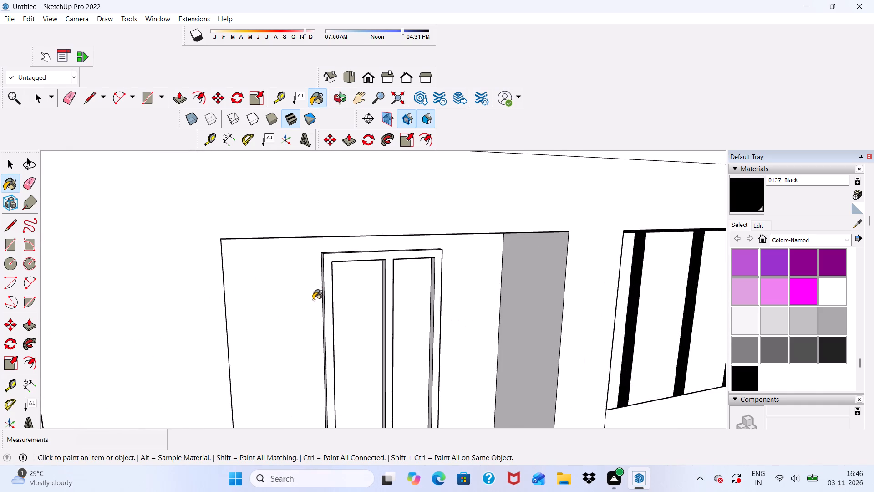
pyautogui.scroll(7, 313, 300)
pyautogui.click(343, 242)
# Paint the inner side faces of two uprights and the head undersides over both panes of this frame with 0137_Black.
pyautogui.scroll(-2, 414, 273)
pyautogui.moveTo(461, 284); pyautogui.dragTo(255, 269, button='middle')
pyautogui.scroll(5, 330, 293)
pyautogui.click(346, 296)
pyautogui.click(474, 315)
pyautogui.scroll(-2, 451, 258)
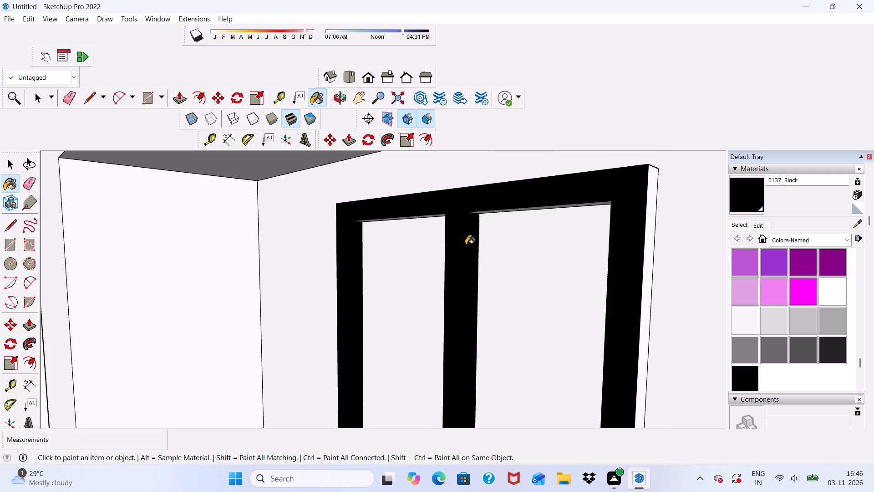
pyautogui.moveTo(468, 233); pyautogui.dragTo(506, 153, button='middle')
pyautogui.scroll(4, 512, 172)
pyautogui.click(508, 180)
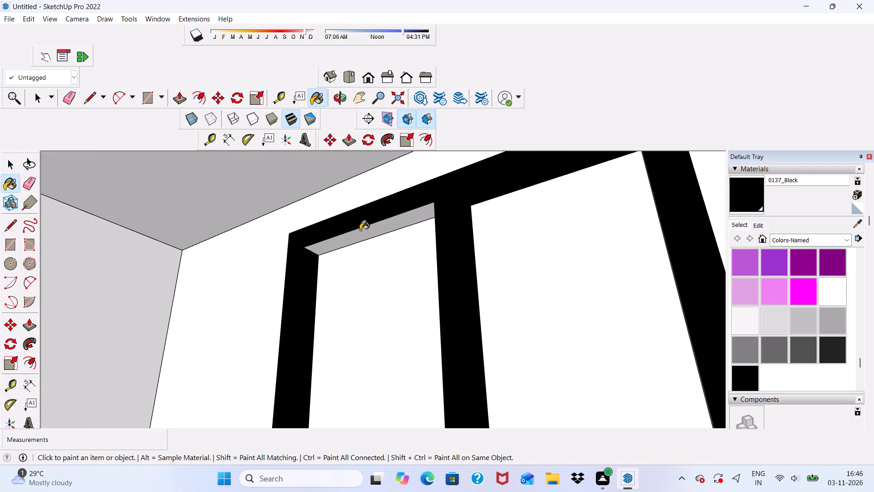
pyautogui.click(360, 230)
# Paint the opposite-facing sides of the frame's three uprights with 0137_Black.
pyautogui.scroll(-3, 334, 231)
pyautogui.moveTo(312, 242); pyautogui.dragTo(539, 265, button='middle')
pyautogui.scroll(3, 292, 302)
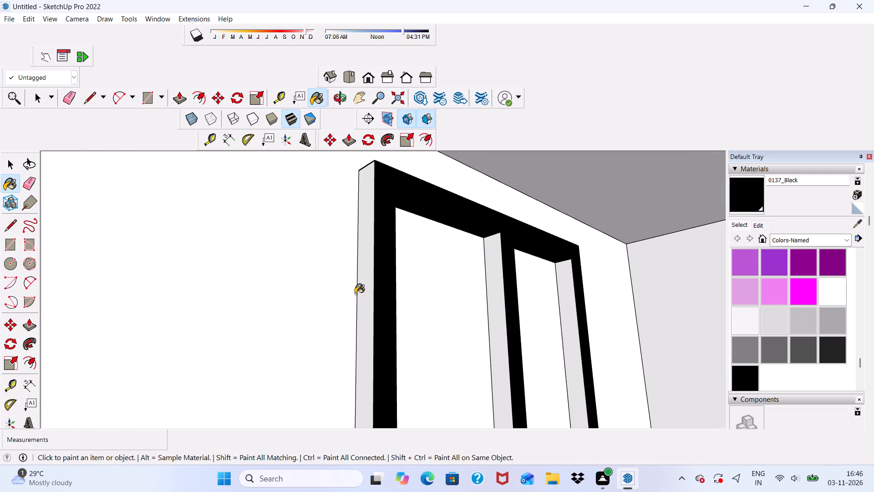
pyautogui.click(357, 294)
pyautogui.click(501, 328)
pyautogui.click(578, 346)
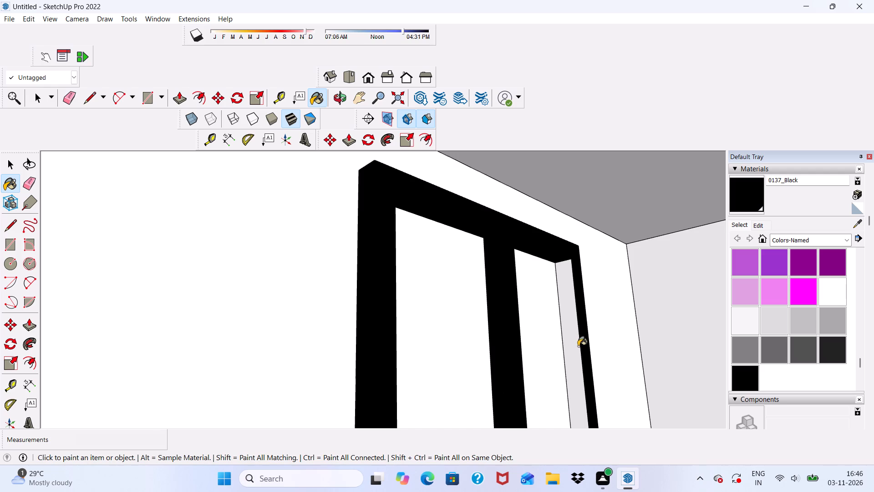
# Paint the frame's remaining outer side face and its top edge with 0137_Black.
pyautogui.scroll(-2, 565, 340)
pyautogui.moveTo(560, 340); pyautogui.dragTo(332, 398, button='middle')
pyautogui.scroll(5, 366, 386)
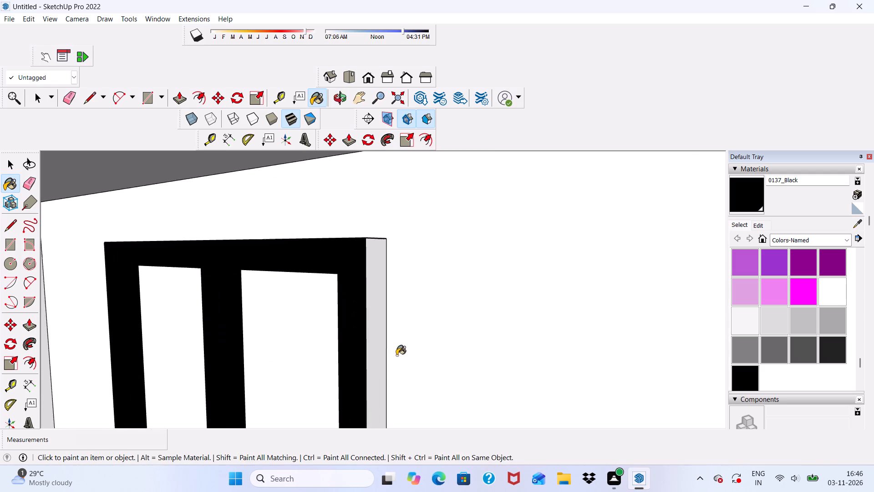
pyautogui.scroll(-1, 380, 350)
pyautogui.click(378, 348)
pyautogui.moveTo(345, 278); pyautogui.dragTo(350, 301, button='middle')
pyautogui.scroll(1, 345, 278)
pyautogui.scroll(-1, 350, 300)
pyautogui.scroll(5, 344, 257)
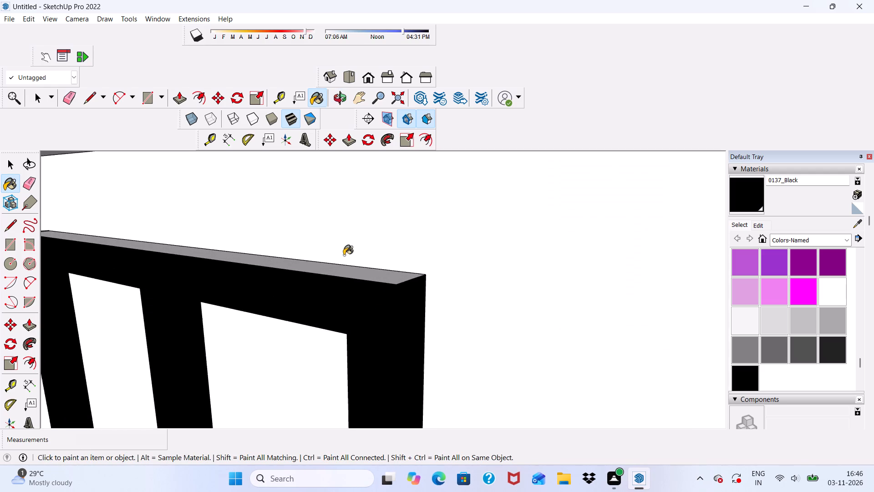
pyautogui.scroll(1, 344, 255)
pyautogui.scroll(-1, 337, 271)
pyautogui.click(335, 276)
# Paint the front frames of two vertically adjacent two-pane windows in the facade's end column with 0137_Black.
pyautogui.scroll(-20, 328, 229)
pyautogui.scroll(-6, 328, 229)
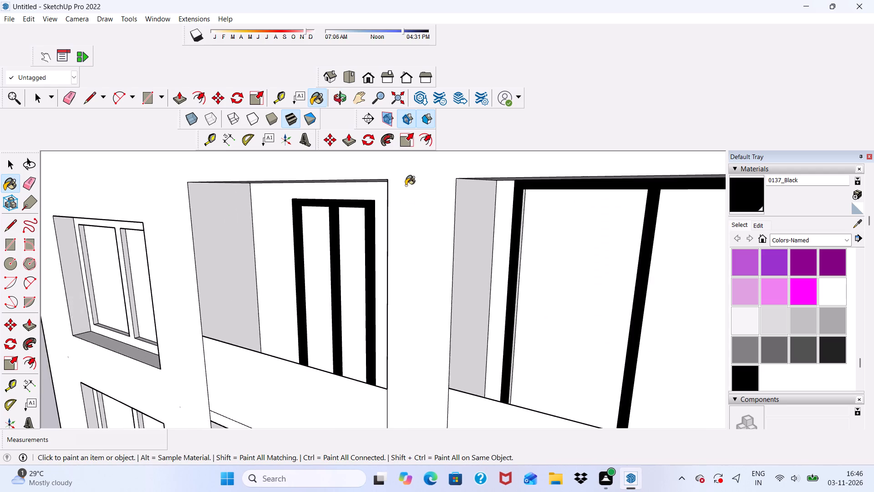
pyautogui.scroll(-10, 406, 185)
pyautogui.moveTo(289, 317); pyautogui.dragTo(369, 272, button='middle')
pyautogui.scroll(1, 289, 317)
pyautogui.scroll(6, 214, 259)
pyautogui.scroll(-1, 212, 246)
pyautogui.scroll(6, 271, 291)
pyautogui.click(248, 303)
pyautogui.scroll(-11, 249, 216)
pyautogui.scroll(6, 256, 317)
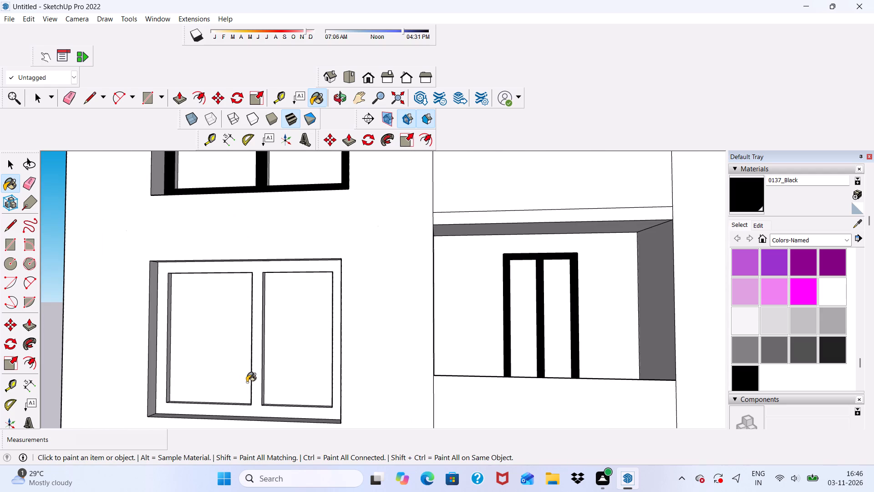
pyautogui.moveTo(257, 400); pyautogui.dragTo(257, 395)
# Paint the front frames of the next two windows down in the same column with 0137_Black.
pyautogui.scroll(-15, 279, 255)
pyautogui.scroll(7, 273, 384)
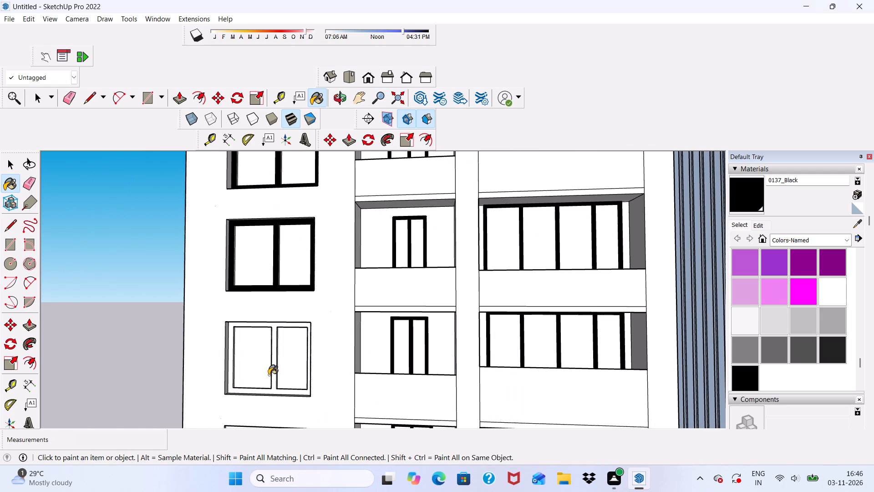
pyautogui.click(277, 378)
pyautogui.click(275, 370)
pyautogui.scroll(-6, 272, 318)
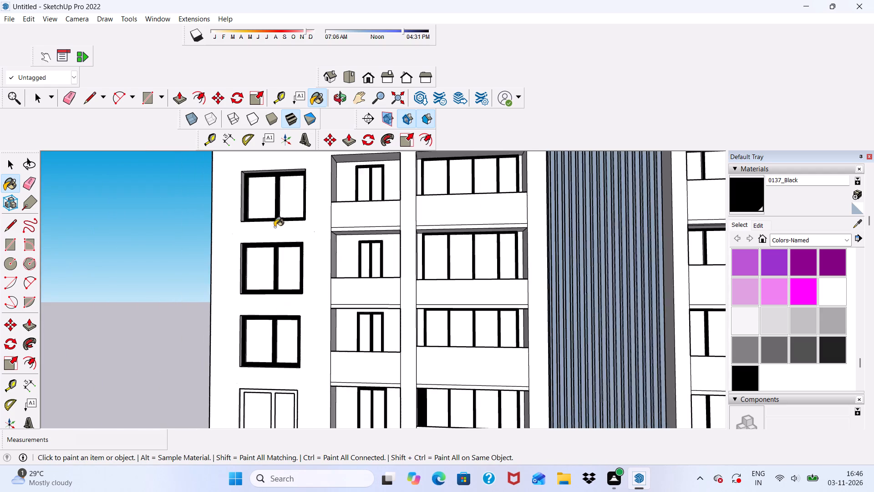
pyautogui.scroll(-4, 274, 227)
pyautogui.scroll(12, 257, 395)
pyautogui.click(295, 331)
# Paint one facing set of the end column's lowest window's inner upright sides and its bottom inner ledges with 0137_Black.
pyautogui.scroll(5, 335, 303)
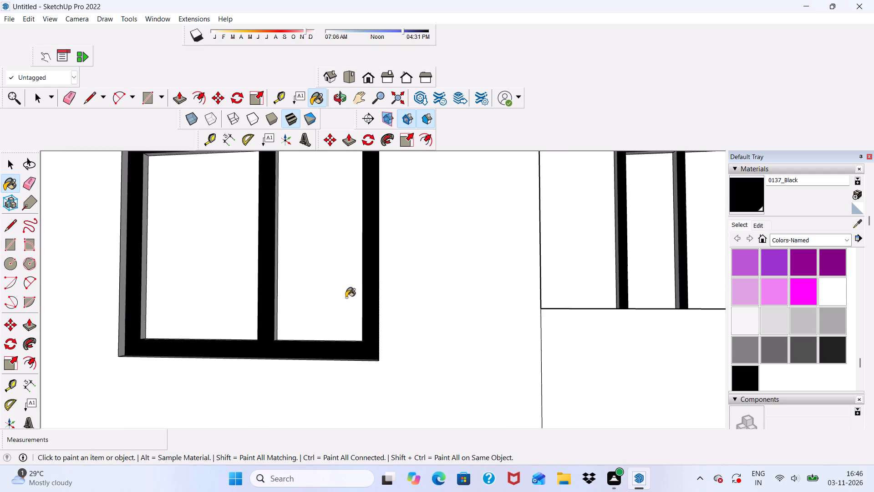
pyautogui.moveTo(362, 288); pyautogui.dragTo(266, 329, button='middle')
pyautogui.scroll(5, 275, 311)
pyautogui.click(277, 298)
pyautogui.scroll(2, 223, 312)
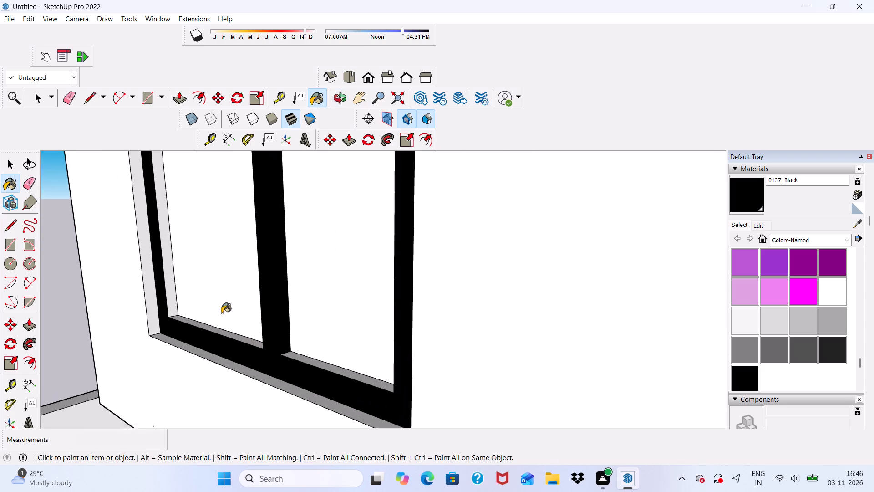
pyautogui.scroll(2, 222, 313)
pyautogui.click(221, 343)
pyautogui.click(152, 282)
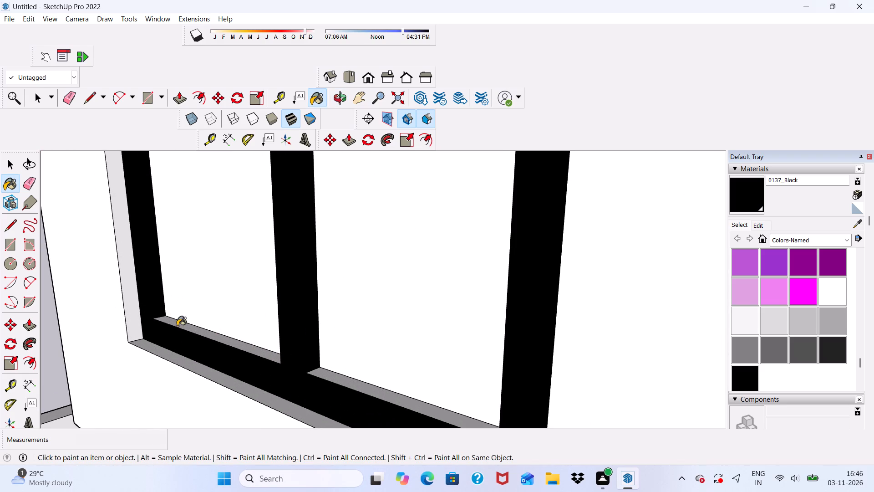
pyautogui.click(178, 327)
pyautogui.scroll(-1, 172, 310)
pyautogui.scroll(2, 185, 333)
pyautogui.click(189, 325)
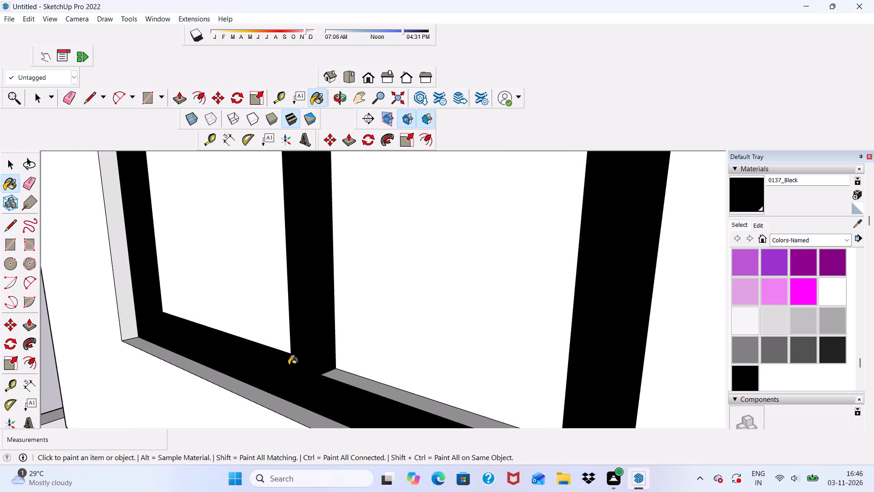
pyautogui.click(335, 375)
# Paint the opposite-facing sides of the same window's mullion and end upright, plus the adjoining outer side face, with 0137_Black.
pyautogui.scroll(-4, 308, 361)
pyautogui.moveTo(170, 353); pyautogui.dragTo(411, 323, button='middle')
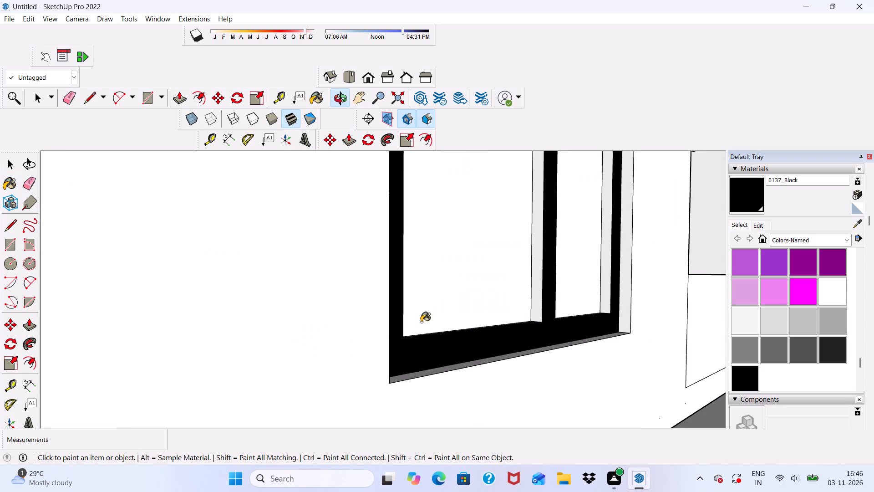
pyautogui.moveTo(367, 341); pyautogui.dragTo(259, 383, button='middle')
pyautogui.scroll(1, 322, 331)
pyautogui.scroll(-6, 38, 282)
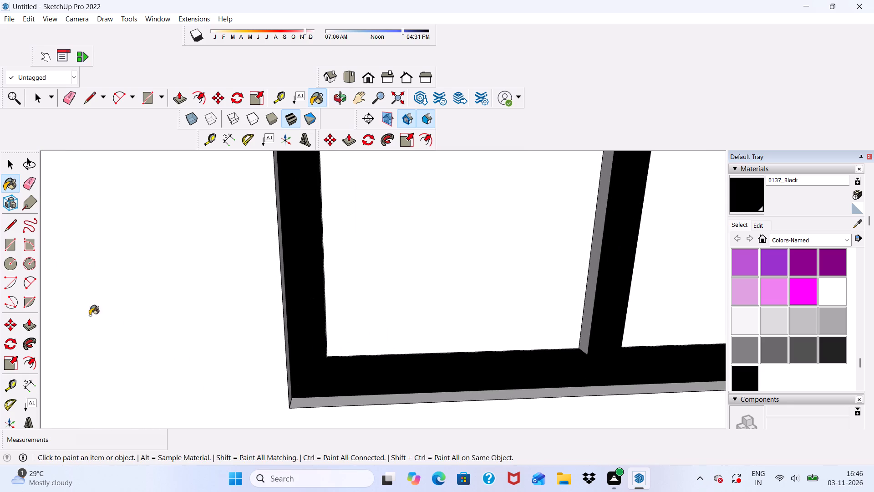
pyautogui.scroll(-12, 90, 315)
pyautogui.moveTo(241, 353); pyautogui.dragTo(384, 345, button='middle')
pyautogui.scroll(6, 453, 306)
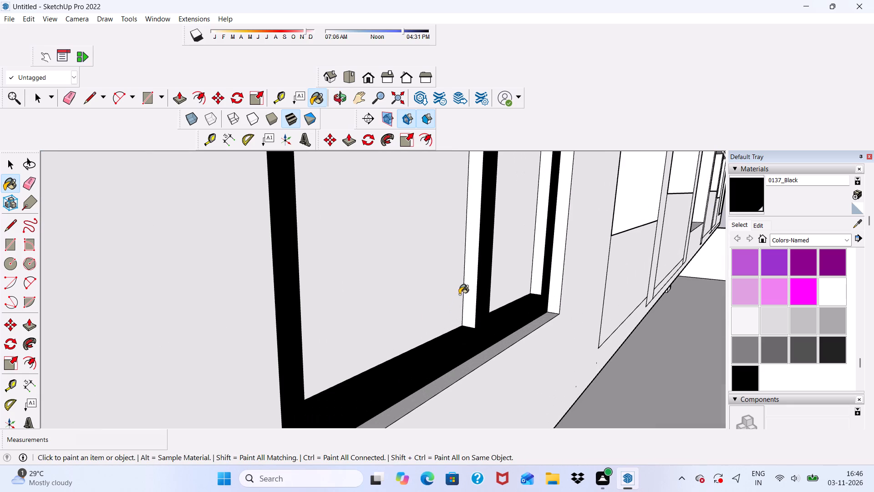
pyautogui.click(470, 300)
pyautogui.scroll(-13, 440, 305)
pyautogui.scroll(3, 465, 299)
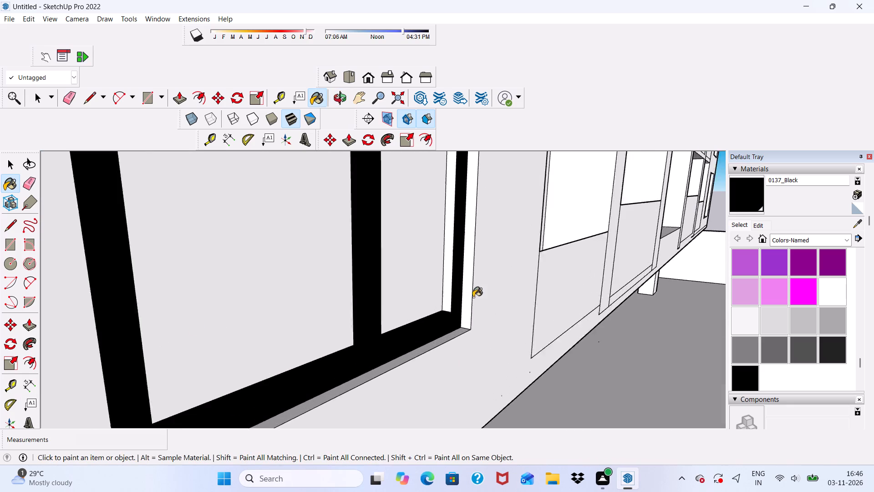
pyautogui.scroll(6, 473, 297)
pyautogui.click(447, 289)
pyautogui.click(440, 297)
pyautogui.click(474, 313)
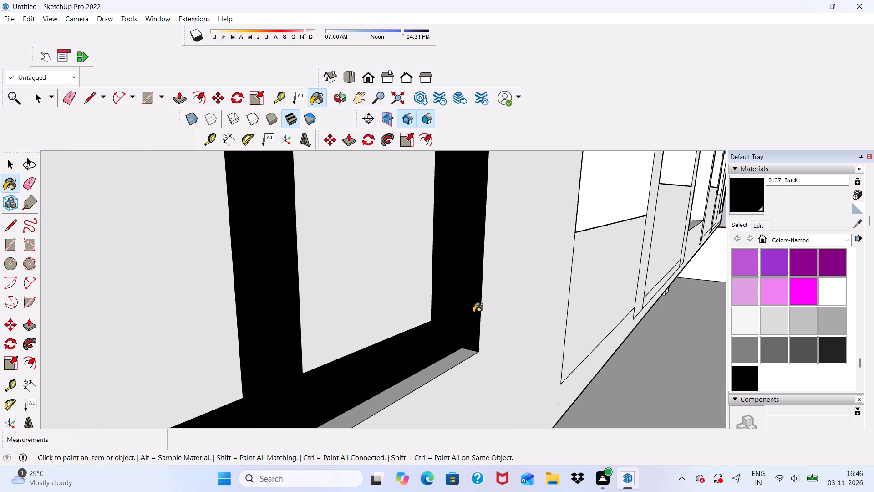
# Paint the mullion side, far upright's inner side and bottom ledge of a higher window in the same column with 0137_Black.
pyautogui.scroll(-20, 412, 331)
pyautogui.scroll(-5, 412, 331)
pyautogui.moveTo(289, 355); pyautogui.dragTo(218, 337, button='middle')
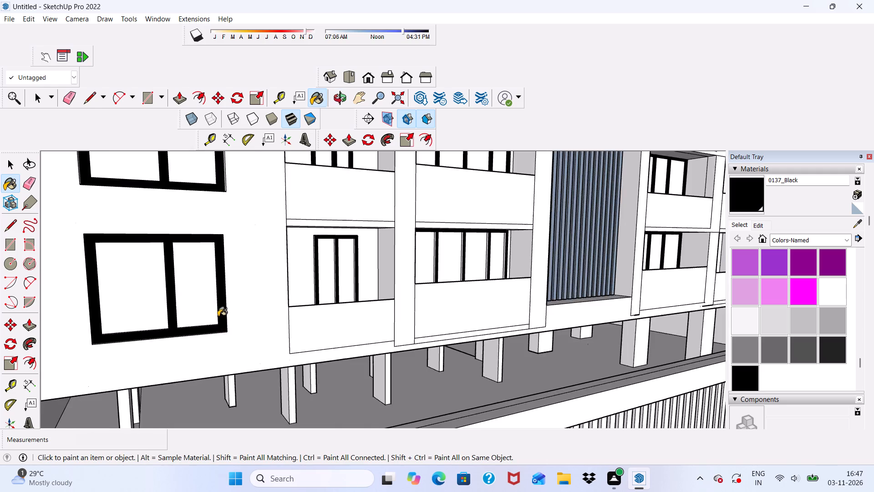
pyautogui.scroll(-6, 219, 318)
pyautogui.scroll(13, 193, 215)
pyautogui.moveTo(160, 240); pyautogui.dragTo(264, 253, button='middle')
pyautogui.scroll(2, 328, 270)
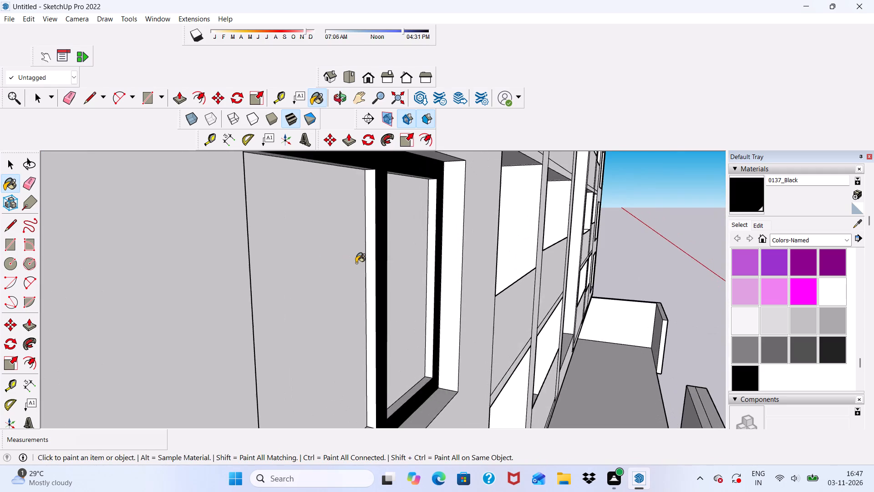
pyautogui.scroll(4, 356, 263)
pyautogui.click(369, 270)
pyautogui.scroll(1, 430, 290)
pyautogui.click(439, 303)
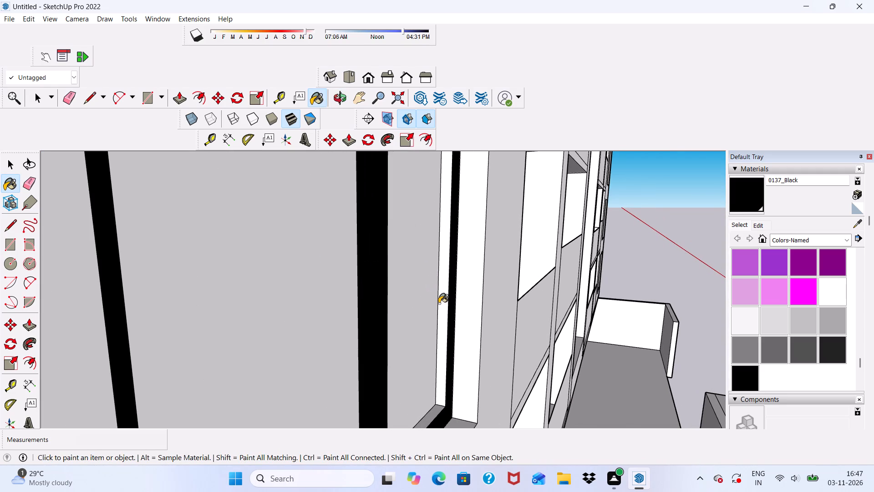
pyautogui.click(428, 417)
# Paint that window's opposite-facing mullion and upright sides and its remaining bottom ledge with 0137_Black.
pyautogui.scroll(-5, 361, 312)
pyautogui.moveTo(357, 314); pyautogui.dragTo(163, 327, button='middle')
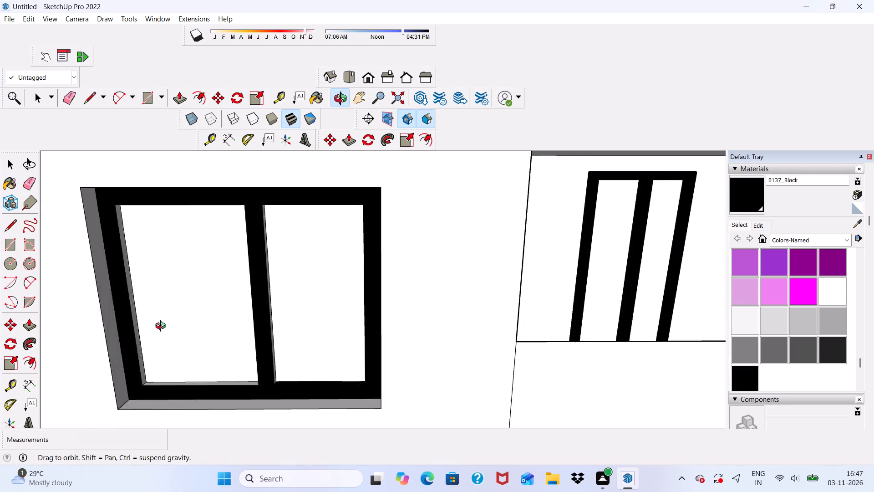
pyautogui.moveTo(163, 327); pyautogui.dragTo(96, 333, button='middle')
pyautogui.scroll(5, 223, 362)
pyautogui.click(235, 345)
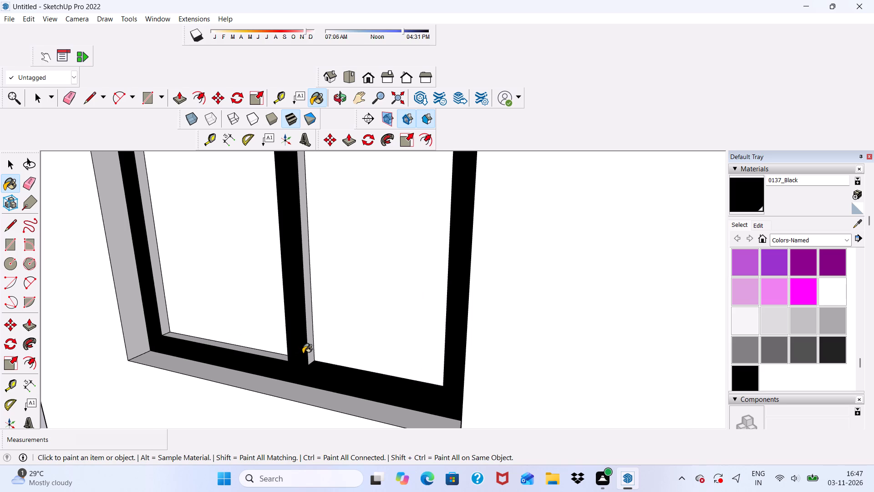
pyautogui.click(308, 349)
pyautogui.scroll(4, 287, 350)
pyautogui.click(266, 357)
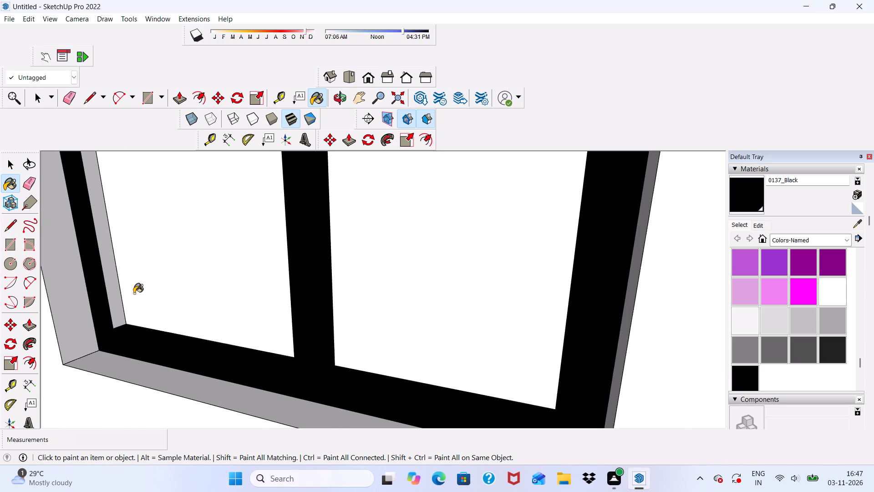
pyautogui.click(113, 287)
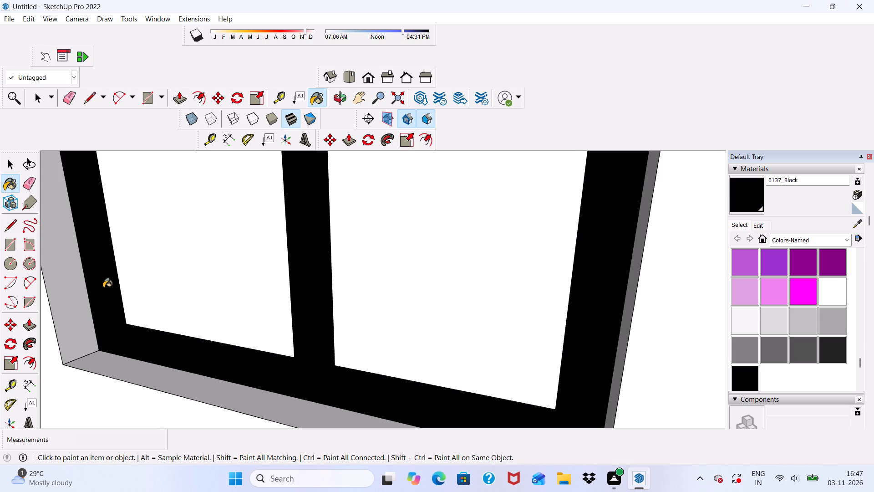
# Examine the whole facade's window and balcony door frames for parts still unpainted.
pyautogui.scroll(-15, 101, 293)
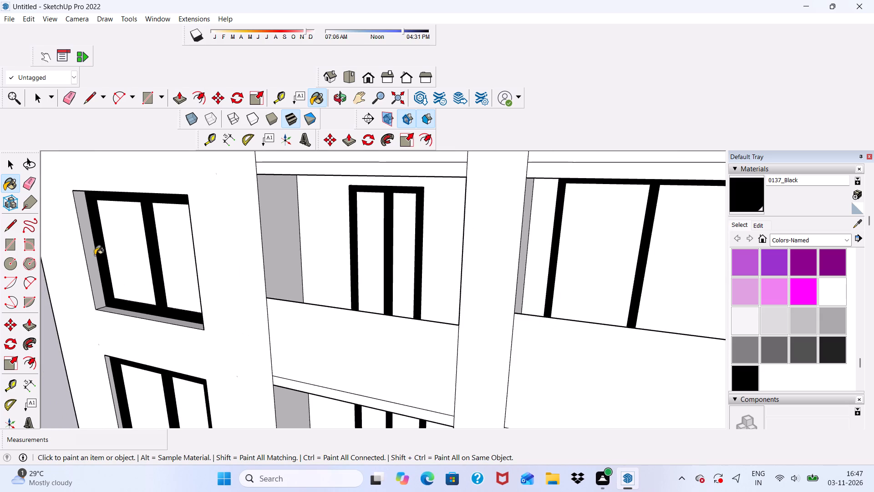
pyautogui.scroll(1, 91, 243)
pyautogui.moveTo(92, 243); pyautogui.dragTo(147, 261, button='middle')
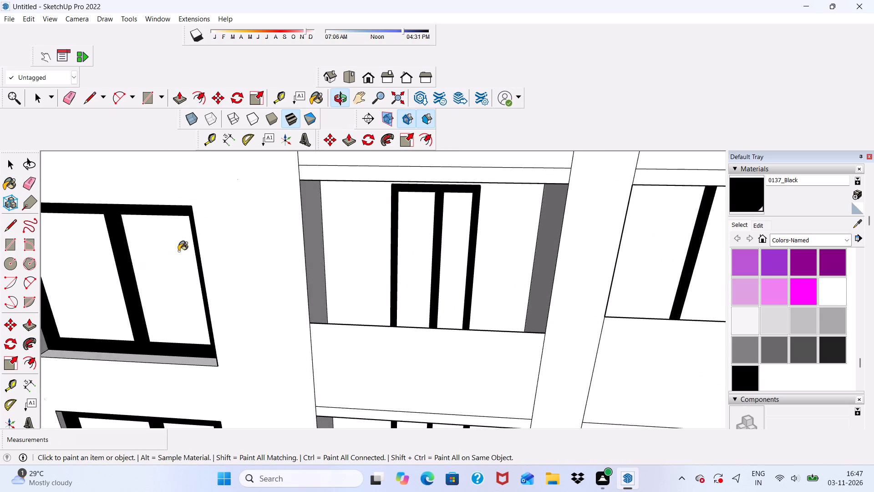
pyautogui.scroll(-5, 178, 251)
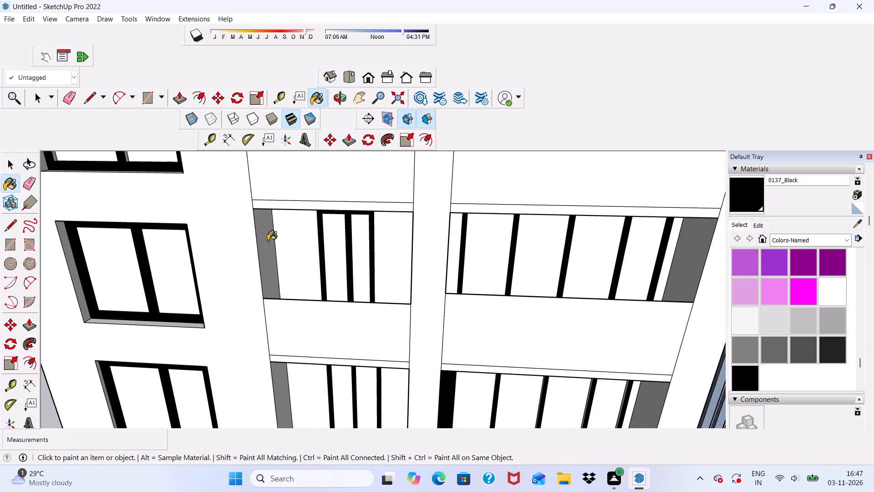
pyautogui.scroll(-4, 297, 272)
pyautogui.scroll(-10, 325, 321)
pyautogui.moveTo(334, 338); pyautogui.dragTo(352, 264, button='middle')
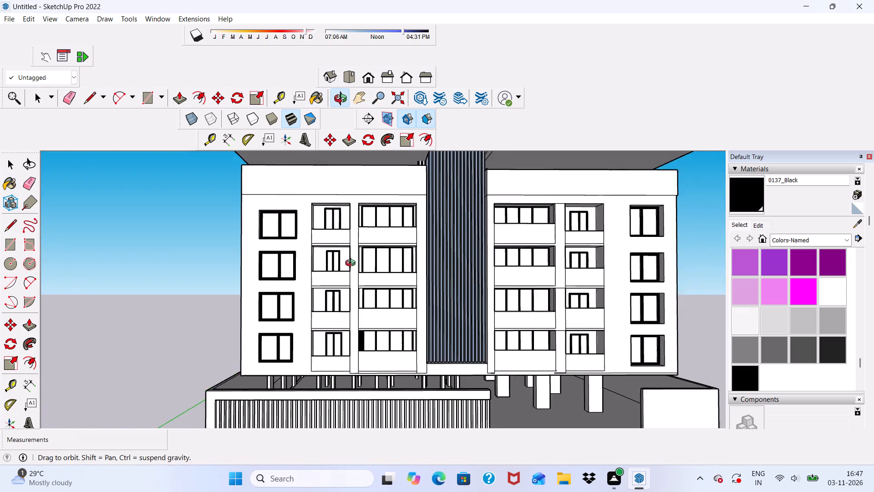
pyautogui.moveTo(352, 264); pyautogui.dragTo(352, 257, button='middle')
pyautogui.scroll(5, 338, 313)
pyautogui.scroll(8, 337, 362)
pyautogui.scroll(-5, 292, 313)
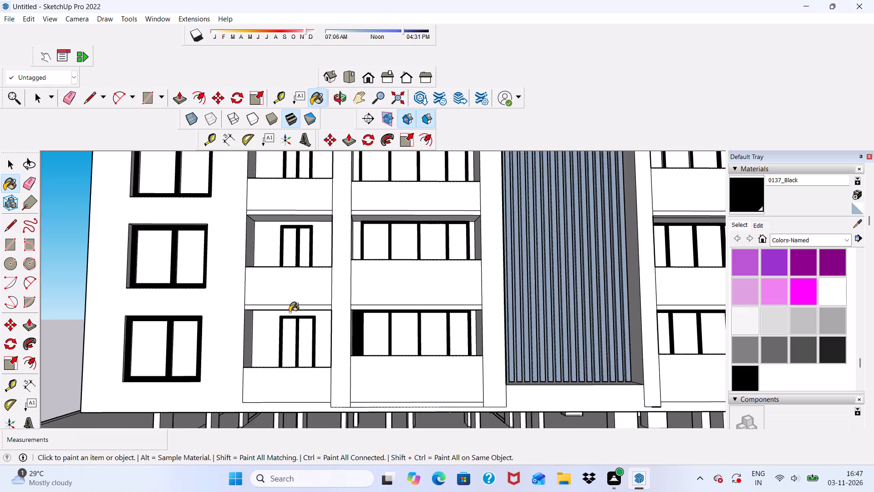
pyautogui.scroll(-13, 290, 312)
pyautogui.scroll(3, 337, 197)
pyautogui.scroll(-9, 327, 197)
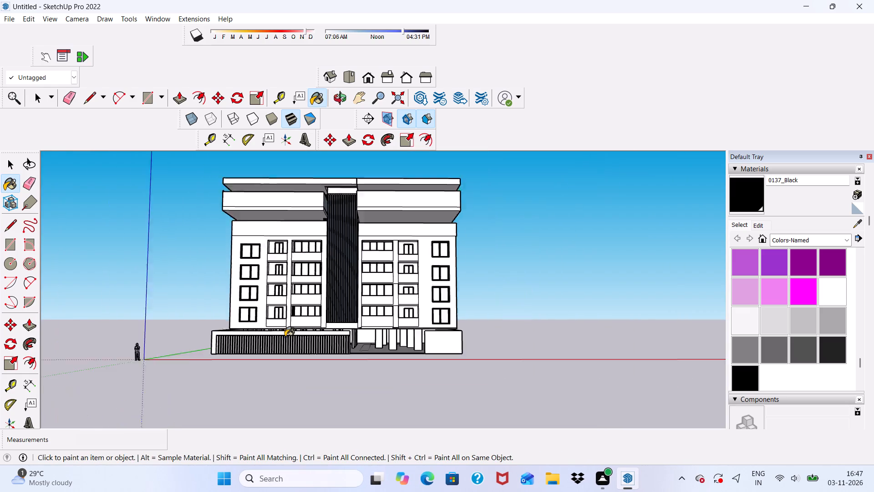
pyautogui.scroll(-2, 285, 337)
# Paint the front faces of the top floor's two-pane frame and the adjacent narrow single-pane frame with 0137_Black.
pyautogui.scroll(10, 317, 216)
pyautogui.moveTo(263, 295); pyautogui.dragTo(265, 342, button='middle')
pyautogui.scroll(6, 284, 299)
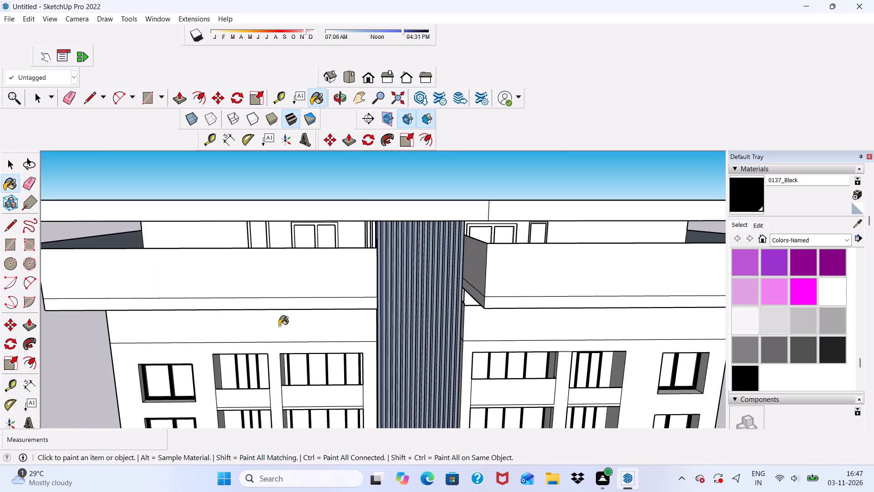
pyautogui.moveTo(277, 333); pyautogui.dragTo(283, 283, button='middle')
pyautogui.scroll(12, 284, 281)
pyautogui.moveTo(293, 266); pyautogui.dragTo(287, 284, button='middle')
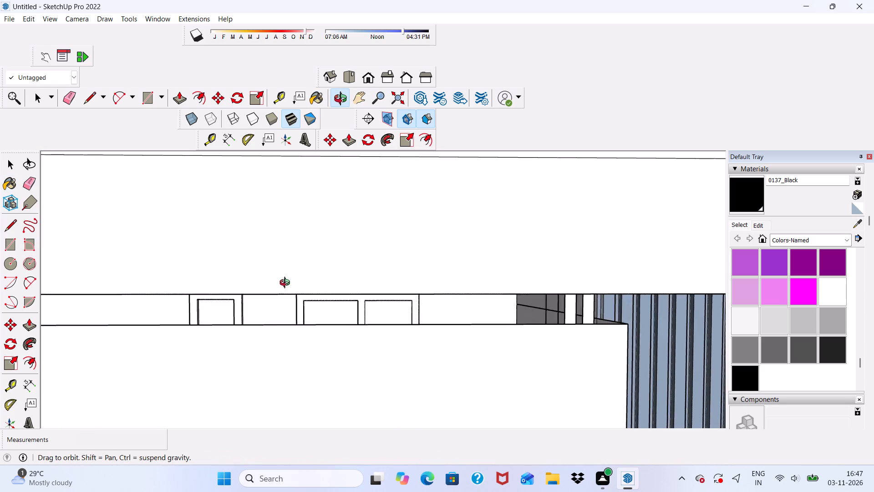
pyautogui.moveTo(287, 284); pyautogui.dragTo(275, 277, button='middle')
pyautogui.scroll(10, 277, 311)
pyautogui.click(311, 292)
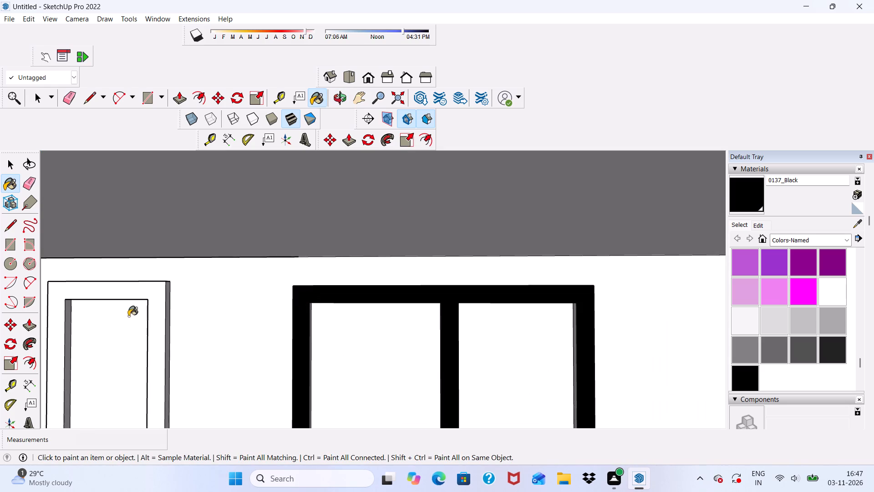
pyautogui.click(143, 282)
# Paint the inner and outer side faces of both uprights on the narrow single-pane frame with 0137_Black.
pyautogui.moveTo(174, 310); pyautogui.dragTo(105, 309, button='middle')
pyautogui.scroll(4, 149, 323)
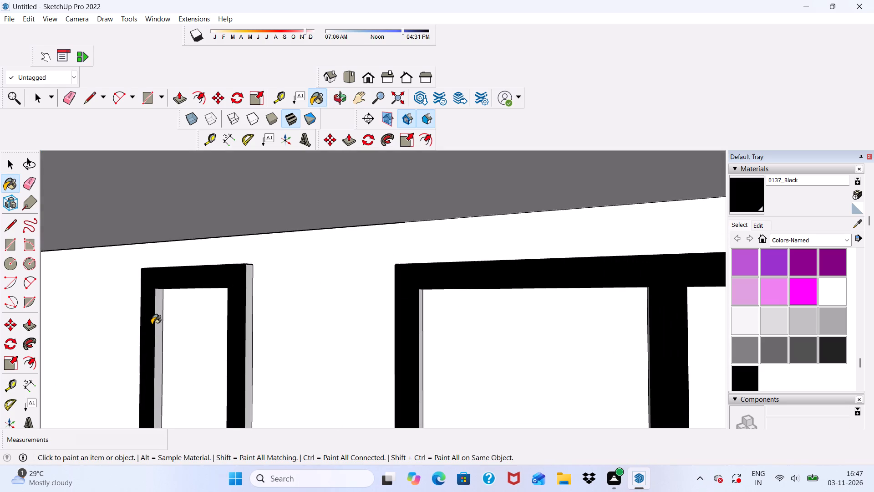
pyautogui.click(156, 332)
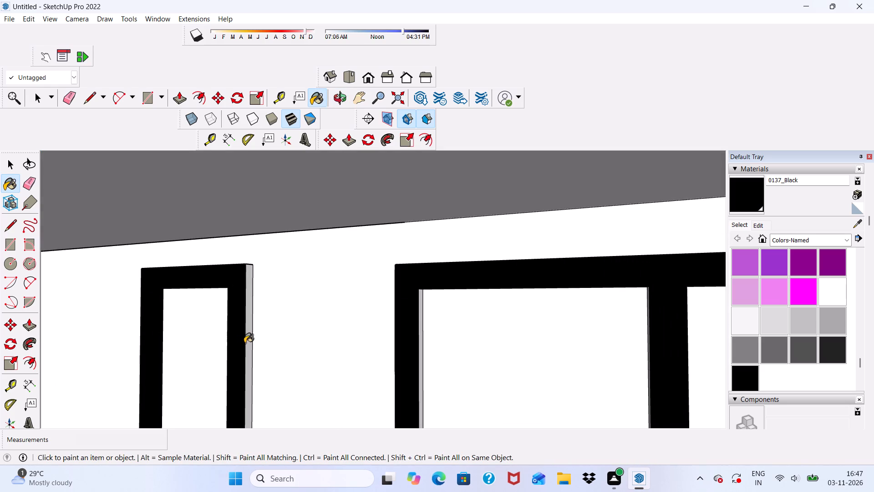
pyautogui.click(247, 343)
pyautogui.scroll(-2, 212, 339)
pyautogui.moveTo(114, 350); pyautogui.dragTo(374, 345, button='middle')
pyautogui.scroll(5, 269, 355)
pyautogui.click(269, 350)
pyautogui.scroll(-10, 268, 346)
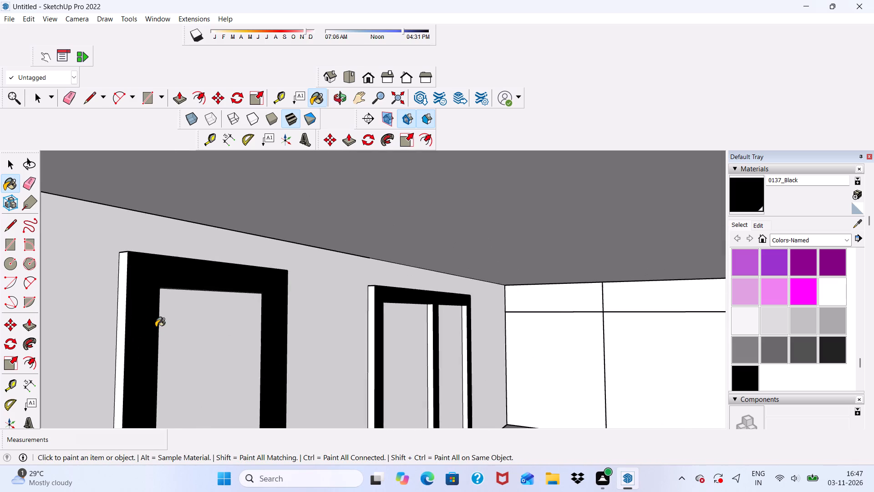
pyautogui.scroll(6, 154, 324)
pyautogui.click(128, 315)
# Paint the two-pane frame's near outer side, mullion side and far upright's inner side with 0137_Black.
pyautogui.scroll(-6, 129, 315)
pyautogui.scroll(4, 355, 340)
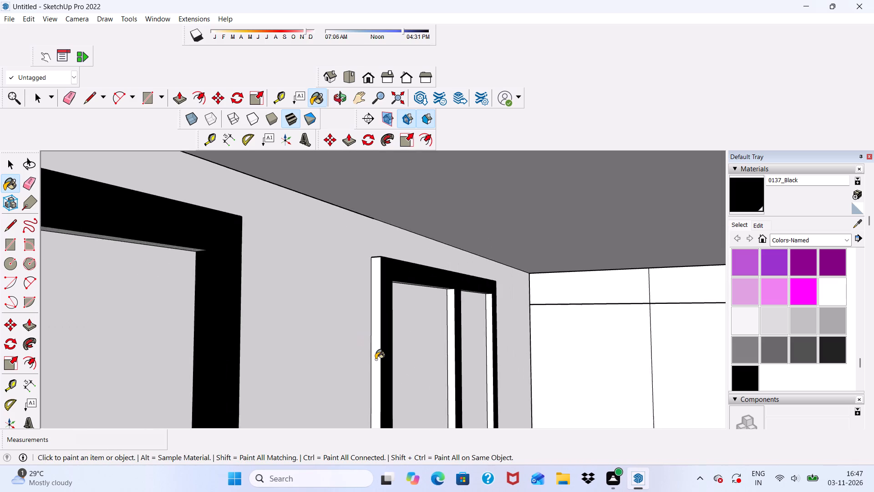
pyautogui.scroll(1, 376, 359)
pyautogui.click(376, 361)
pyautogui.scroll(-7, 316, 333)
pyautogui.scroll(-5, 0, 322)
pyautogui.scroll(6, 387, 360)
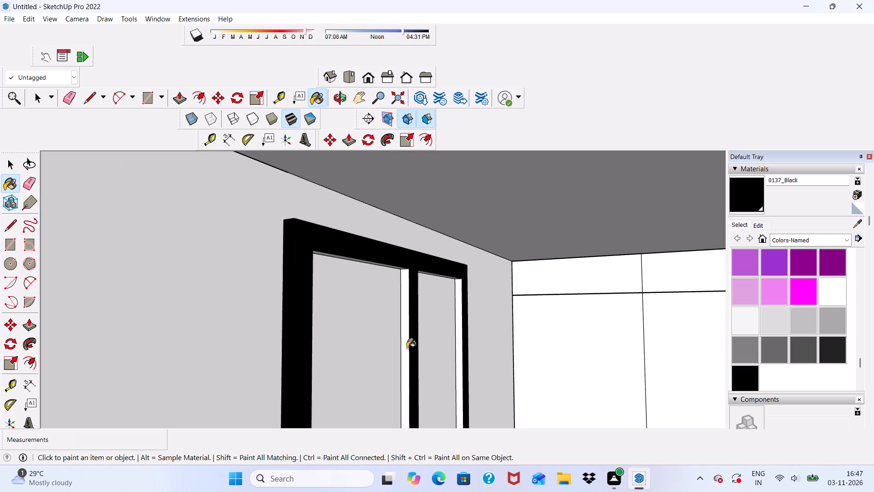
pyautogui.scroll(3, 408, 348)
pyautogui.click(408, 348)
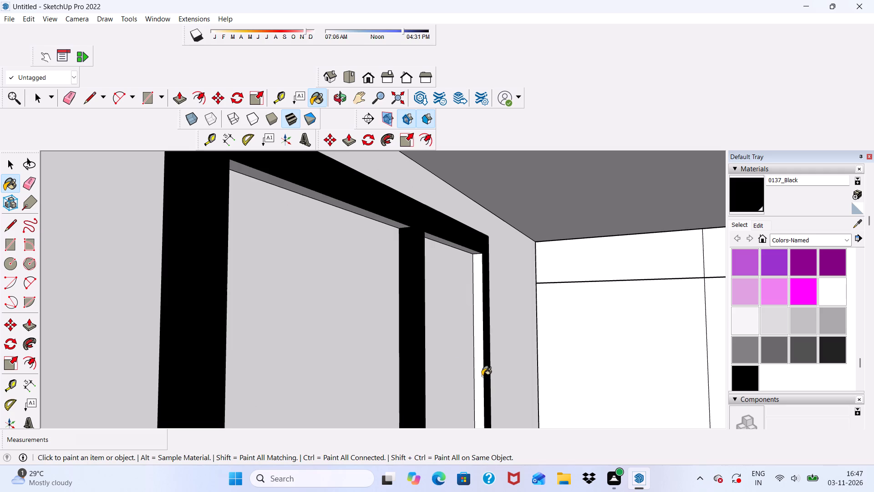
pyautogui.click(482, 376)
# Paint the undersides of the two-pane frame's top rail above both panes with 0137_Black.
pyautogui.scroll(4, 457, 294)
pyautogui.scroll(1, 437, 224)
pyautogui.click(437, 217)
pyautogui.scroll(-2, 432, 244)
pyautogui.moveTo(422, 248); pyautogui.dragTo(410, 248, button='middle')
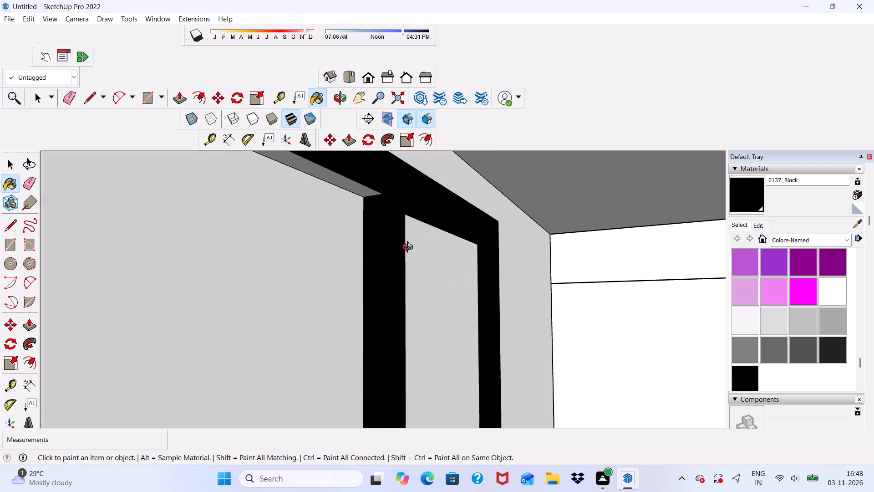
pyautogui.moveTo(410, 248); pyautogui.dragTo(250, 171, button='middle')
pyautogui.click(248, 199)
# Paint the two-pane frame's far upright inner side, the mullion's remaining side and the remaining outer side with 0137_Black.
pyautogui.scroll(-5, 267, 211)
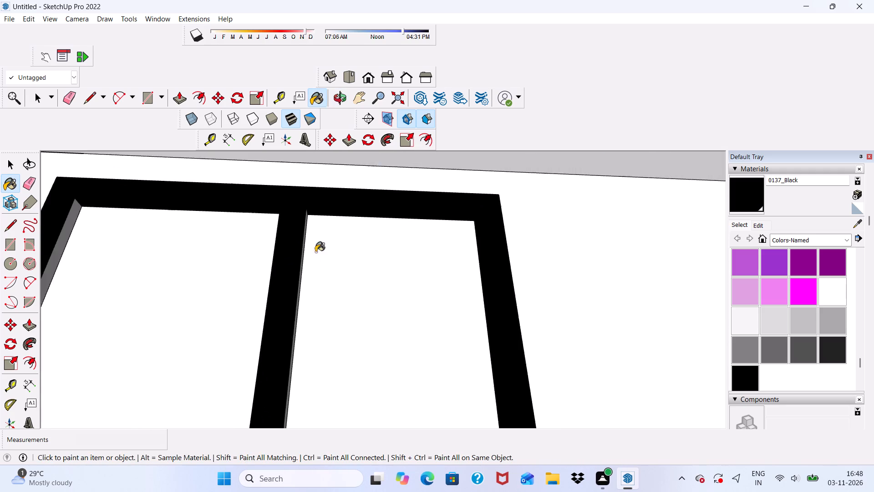
pyautogui.moveTo(325, 269); pyautogui.dragTo(179, 373, button='middle')
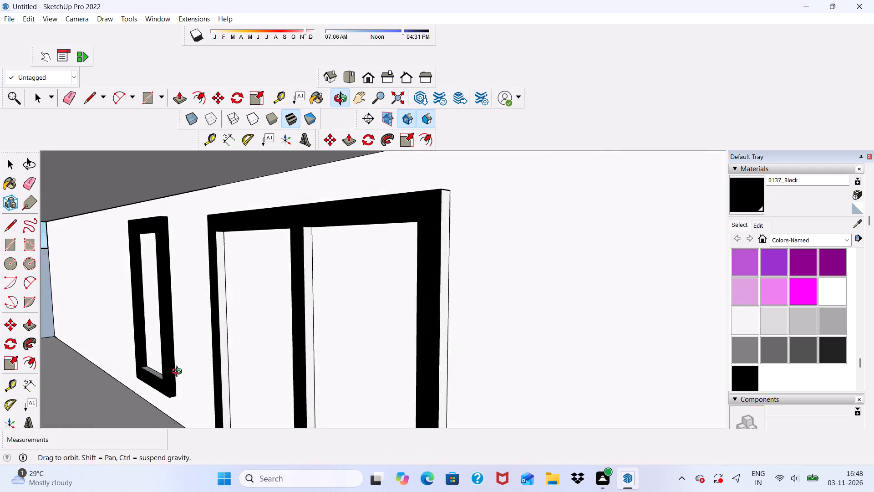
pyautogui.moveTo(179, 373); pyautogui.dragTo(194, 376, button='middle')
pyautogui.scroll(3, 197, 382)
pyautogui.click(215, 377)
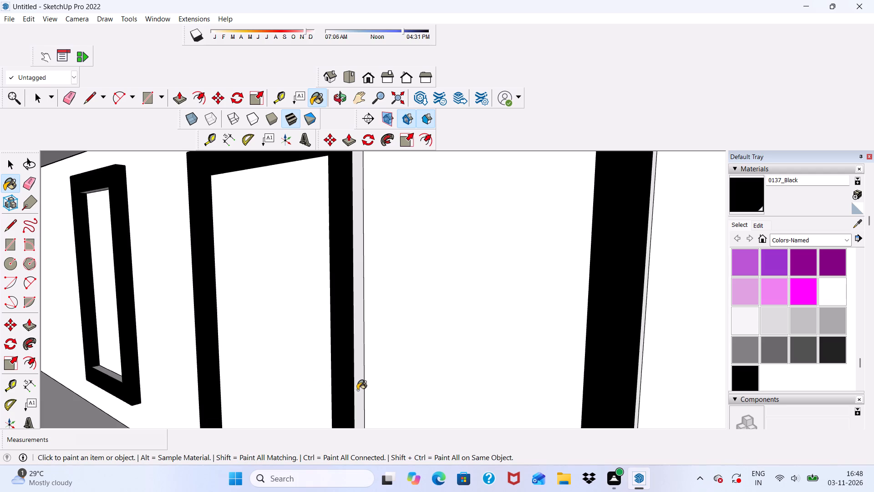
pyautogui.click(357, 390)
pyautogui.scroll(-5, 243, 352)
pyautogui.scroll(2, 424, 353)
pyautogui.click(422, 354)
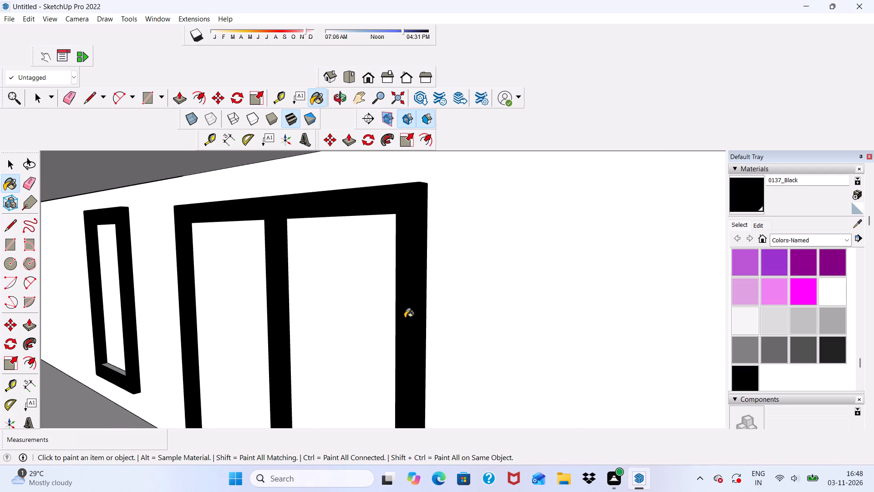
pyautogui.scroll(-5, 387, 274)
# Paint the front face of the next unpainted narrow single-pane frame, on the balcony wall under the overhang, with 0137_Black.
pyautogui.click(366, 77)
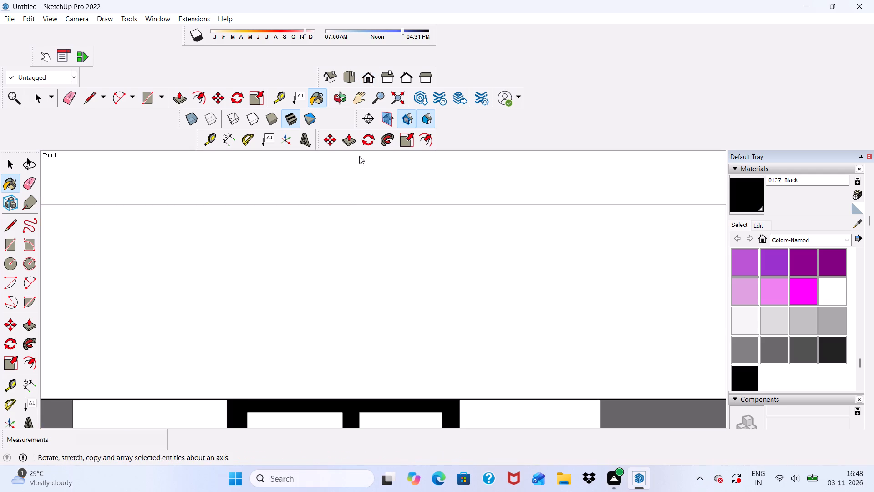
pyautogui.scroll(-4, 352, 199)
pyautogui.scroll(-18, 316, 296)
pyautogui.moveTo(151, 395); pyautogui.dragTo(152, 426, button='middle')
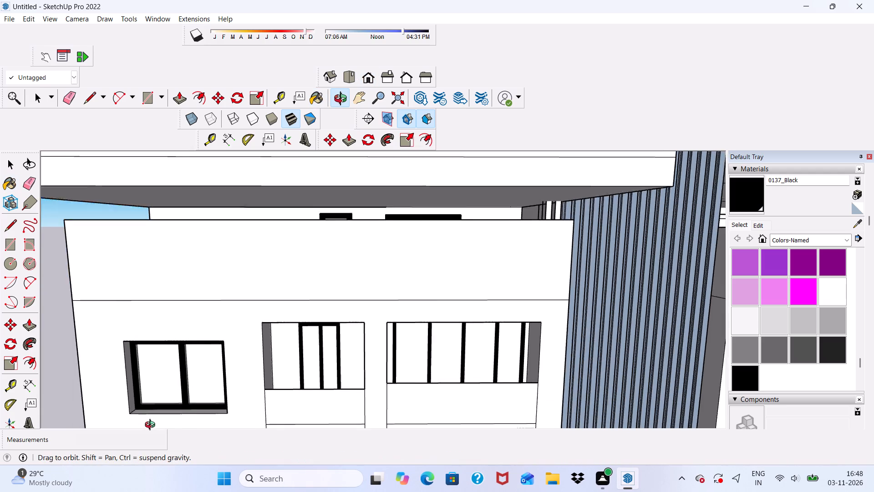
pyautogui.moveTo(152, 426); pyautogui.dragTo(152, 426, button='middle')
pyautogui.scroll(1, 272, 364)
pyautogui.scroll(-9, 309, 286)
pyautogui.moveTo(350, 322); pyautogui.dragTo(351, 360, button='middle')
pyautogui.moveTo(351, 325); pyautogui.dragTo(354, 309, button='middle')
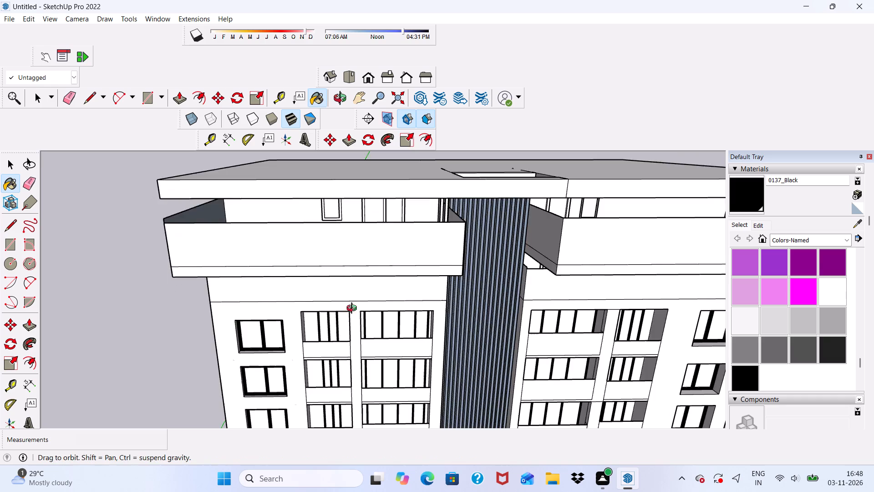
pyautogui.moveTo(354, 309); pyautogui.dragTo(368, 263, button='middle')
pyautogui.scroll(4, 368, 263)
pyautogui.scroll(10, 387, 205)
pyautogui.moveTo(363, 233); pyautogui.dragTo(357, 244, button='middle')
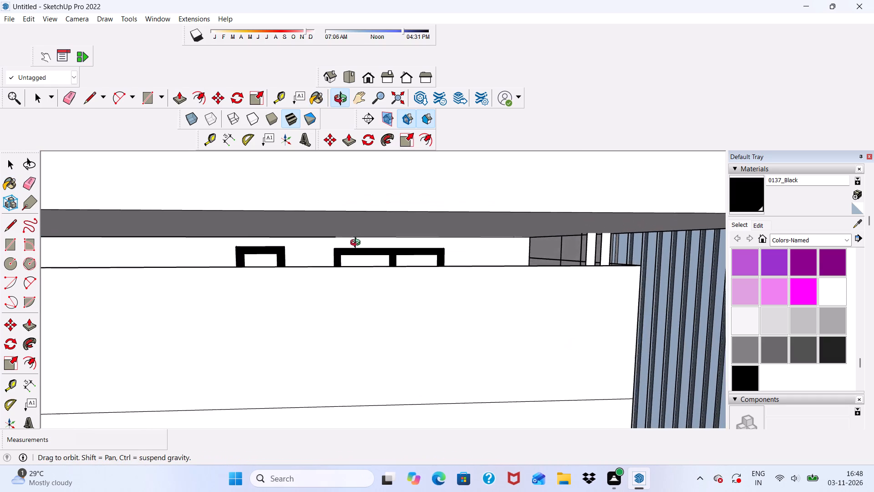
pyautogui.moveTo(357, 244); pyautogui.dragTo(322, 231, button='middle')
pyautogui.scroll(-1, 322, 231)
pyautogui.scroll(-5, 241, 200)
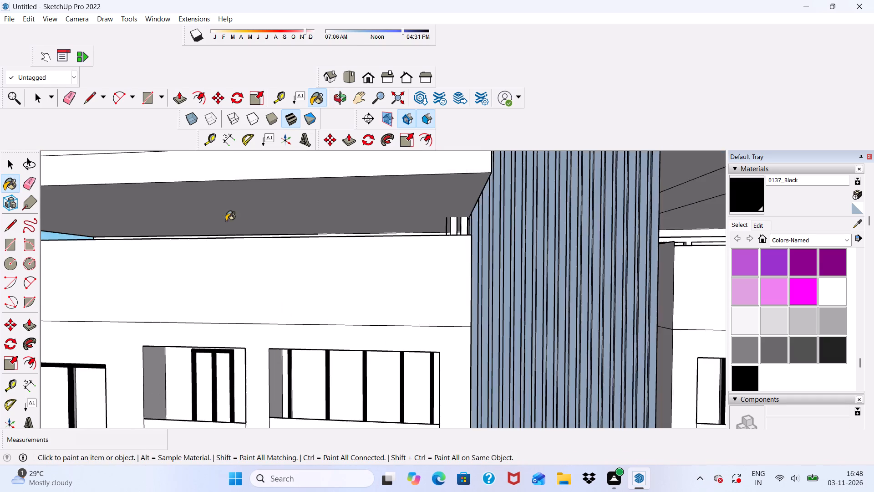
pyautogui.scroll(-6, 253, 394)
pyautogui.scroll(-3, 509, 220)
pyautogui.scroll(-4, 393, 239)
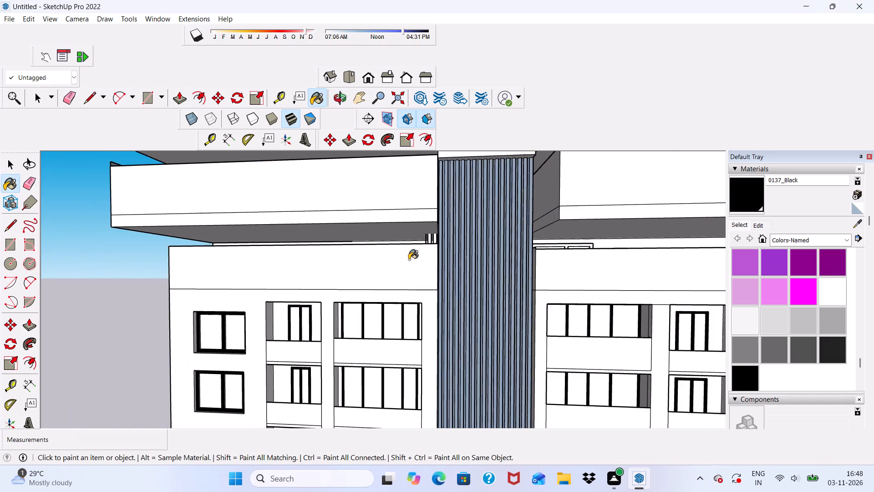
pyautogui.scroll(-6, 409, 260)
pyautogui.scroll(6, 363, 197)
pyautogui.scroll(15, 344, 266)
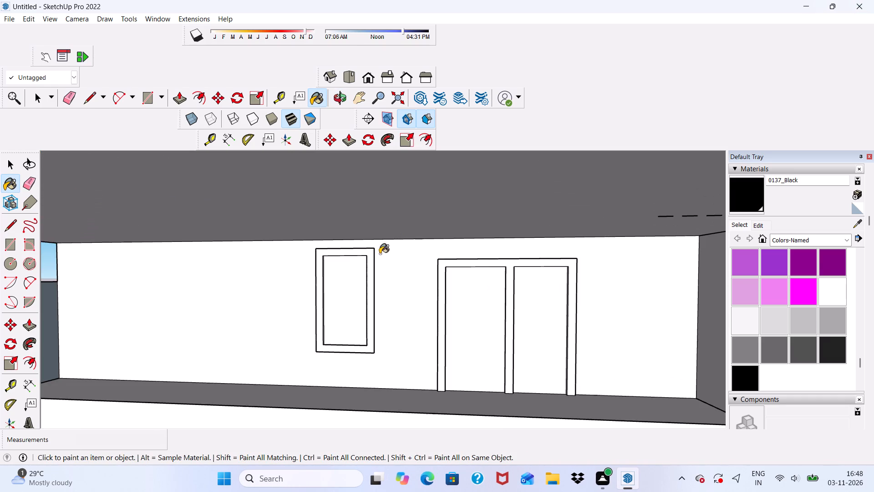
pyautogui.moveTo(368, 263); pyautogui.dragTo(370, 257, button='middle')
pyautogui.moveTo(369, 270); pyautogui.dragTo(373, 283, button='middle')
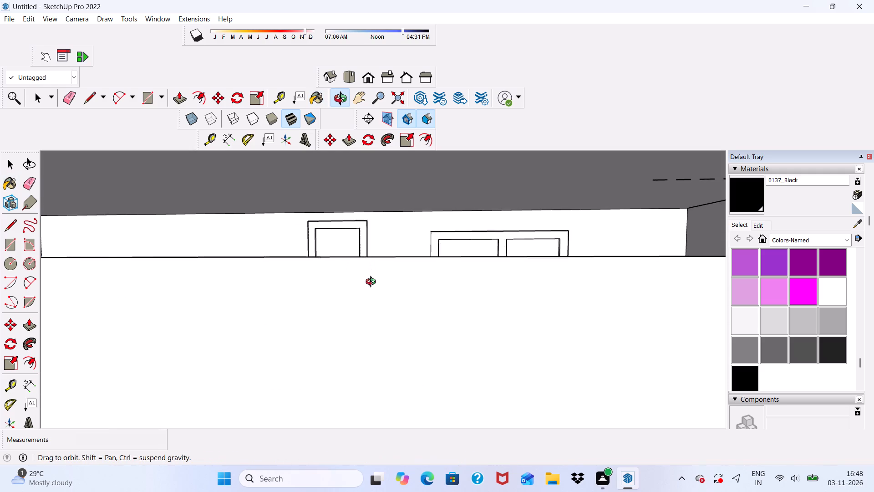
pyautogui.moveTo(373, 283); pyautogui.dragTo(371, 278, button='middle')
pyautogui.scroll(11, 362, 215)
pyautogui.click(369, 258)
# Paint the single-pane frame's far upright inner side and the near upright's outer side with 0137_Black.
pyautogui.moveTo(377, 265); pyautogui.dragTo(285, 273, button='middle')
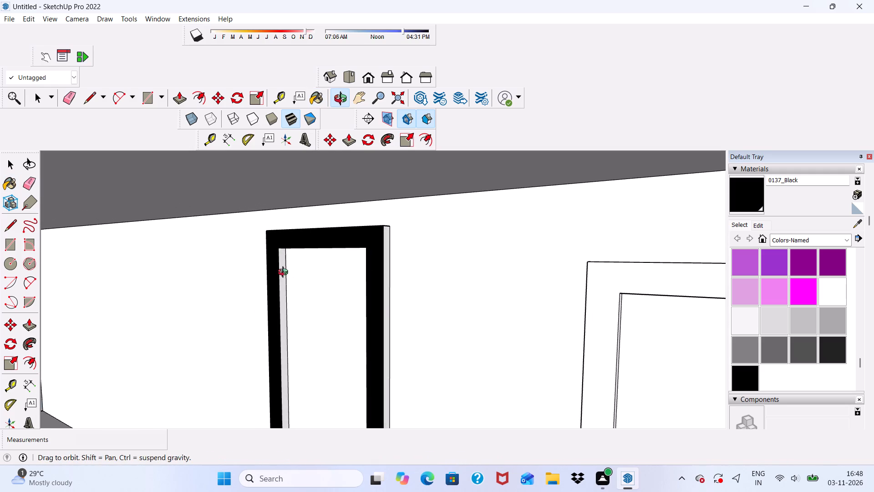
pyautogui.moveTo(285, 273); pyautogui.dragTo(283, 275, button='middle')
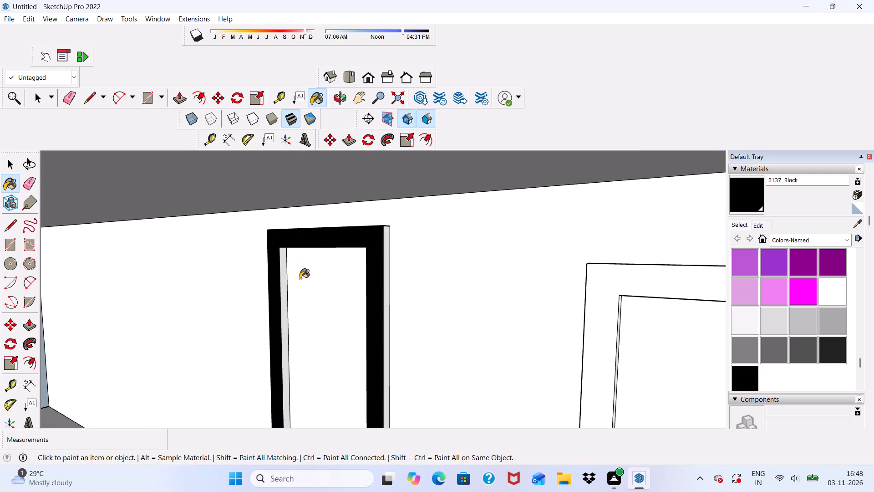
pyautogui.scroll(5, 302, 294)
pyautogui.click(271, 280)
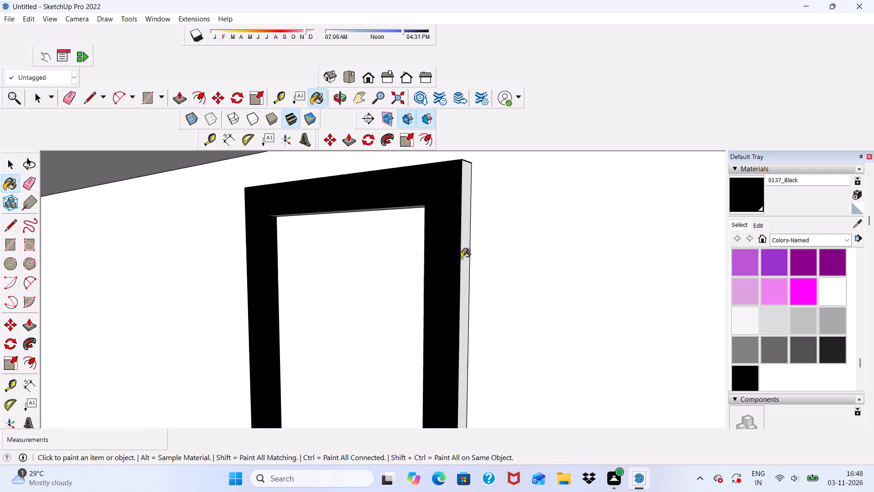
pyautogui.click(470, 258)
pyautogui.click(468, 261)
# Paint the single-pane frame's remaining inner upright side and the underside of its top rail with 0137_Black.
pyautogui.scroll(-1, 435, 268)
pyautogui.moveTo(435, 268); pyautogui.dragTo(513, 218, button='middle')
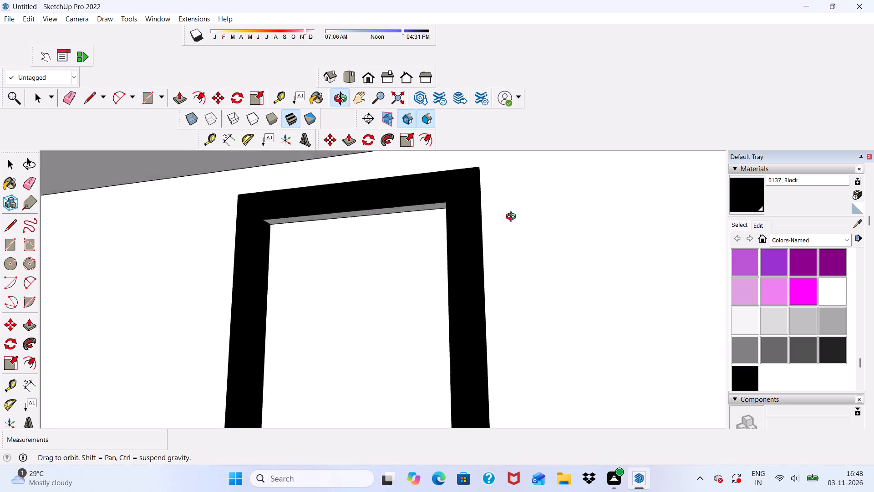
pyautogui.moveTo(513, 218); pyautogui.dragTo(642, 229, button='middle')
pyautogui.scroll(1, 420, 256)
pyautogui.click(462, 259)
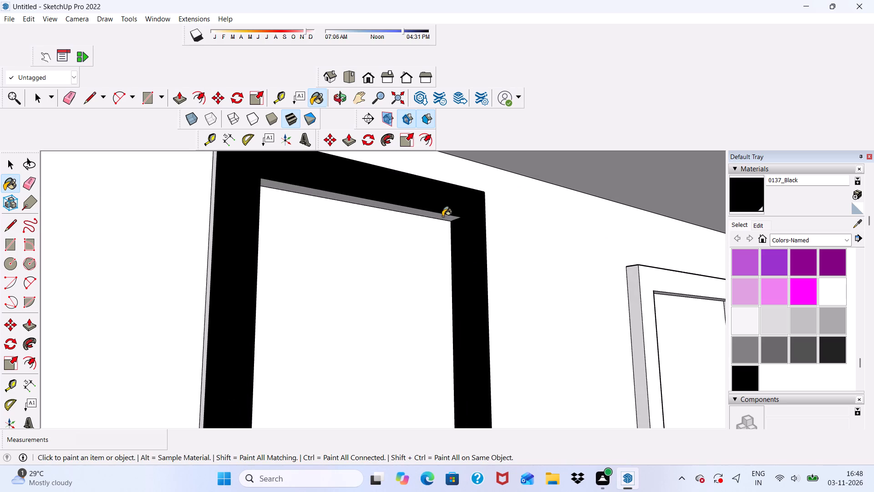
pyautogui.click(440, 220)
pyautogui.moveTo(449, 226); pyautogui.dragTo(250, 221, button='middle')
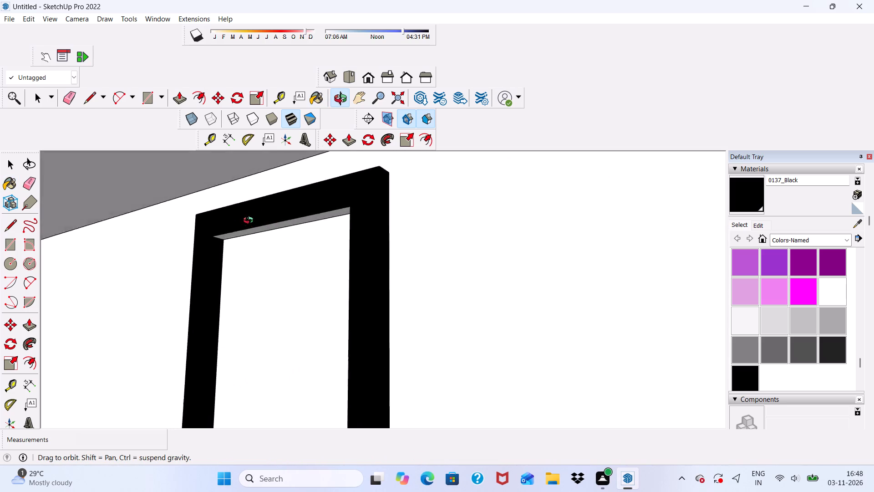
pyautogui.moveTo(250, 221); pyautogui.dragTo(290, 197, button='middle')
pyautogui.scroll(5, 292, 203)
pyautogui.click(293, 220)
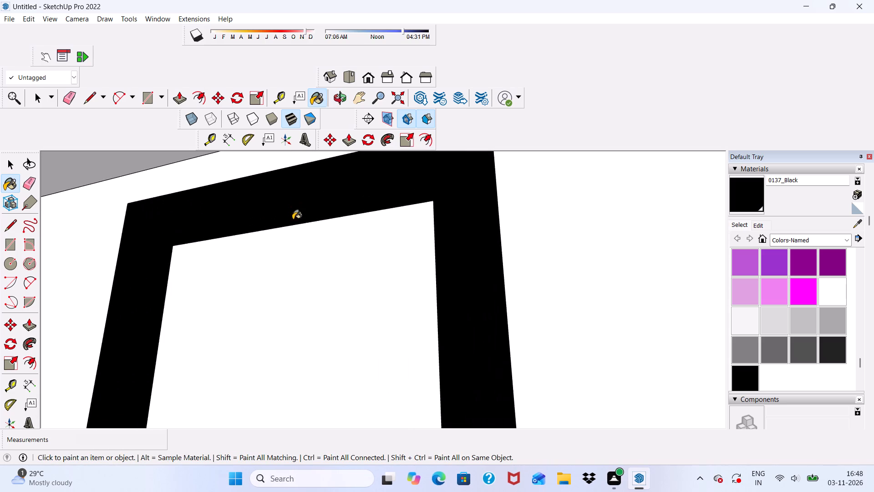
# Paint the single-pane frame's remaining outer side and the top face of its top rail with 0137_Black.
pyautogui.scroll(-5, 276, 230)
pyautogui.moveTo(203, 264); pyautogui.dragTo(441, 308, button='middle')
pyautogui.scroll(3, 257, 277)
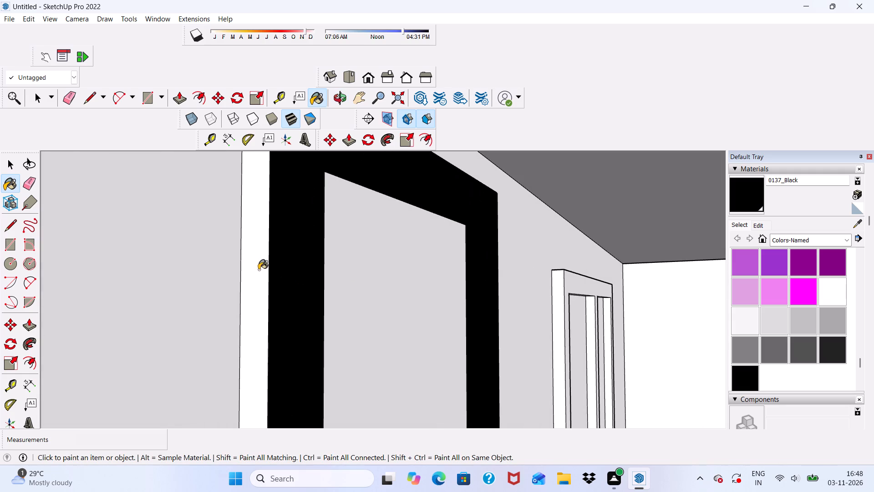
pyautogui.click(259, 270)
pyautogui.scroll(-4, 303, 271)
pyautogui.moveTo(531, 272); pyautogui.dragTo(386, 278, button='middle')
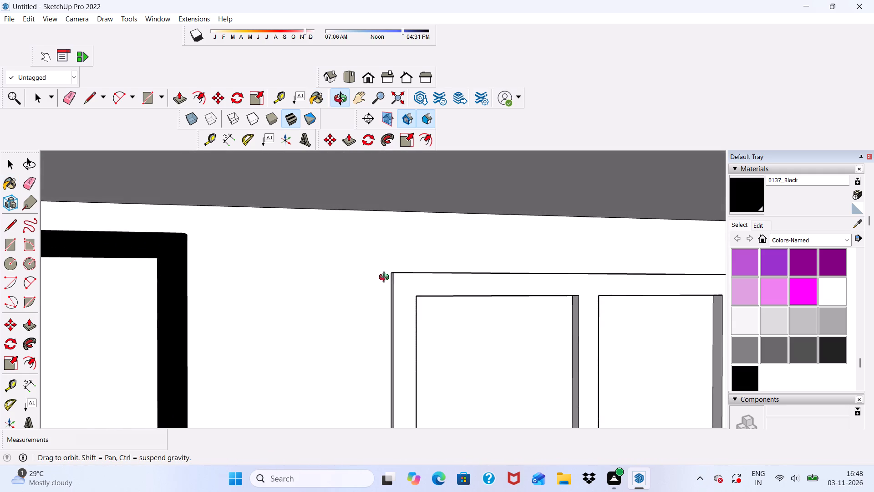
pyautogui.moveTo(386, 278); pyautogui.dragTo(386, 283, button='middle')
pyautogui.scroll(12, 184, 228)
pyautogui.moveTo(183, 248); pyautogui.dragTo(93, 289, button='middle')
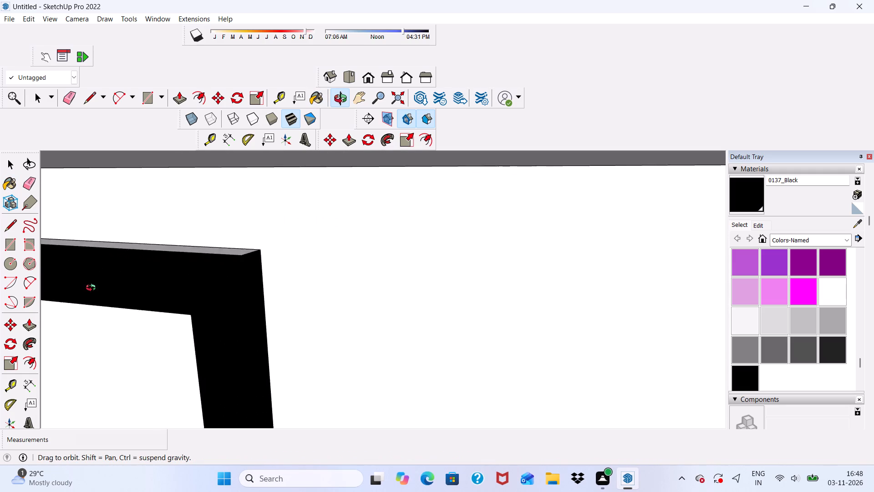
pyautogui.moveTo(93, 289); pyautogui.dragTo(146, 284, button='middle')
pyautogui.scroll(4, 157, 270)
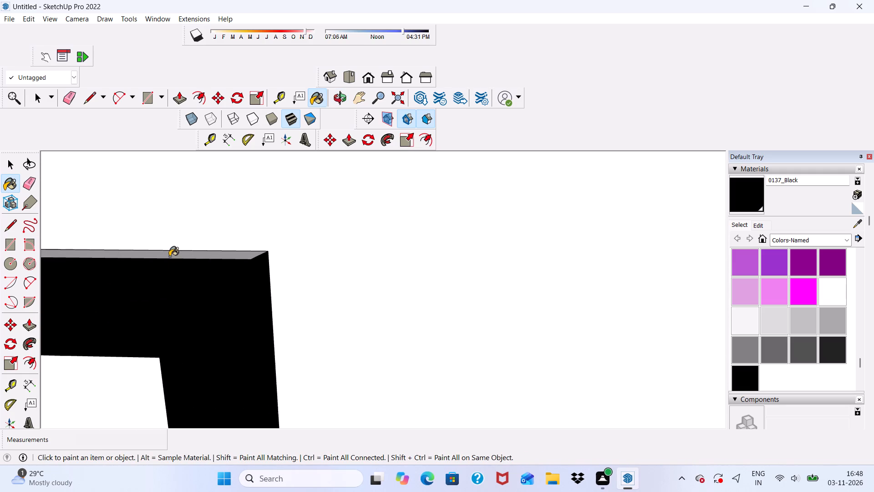
pyautogui.click(171, 256)
# Paint the upper face of the single-pane frame's bottom rail with 0137_Black.
pyautogui.scroll(-20, 170, 247)
pyautogui.scroll(-1, 170, 247)
pyautogui.scroll(-2, 373, 127)
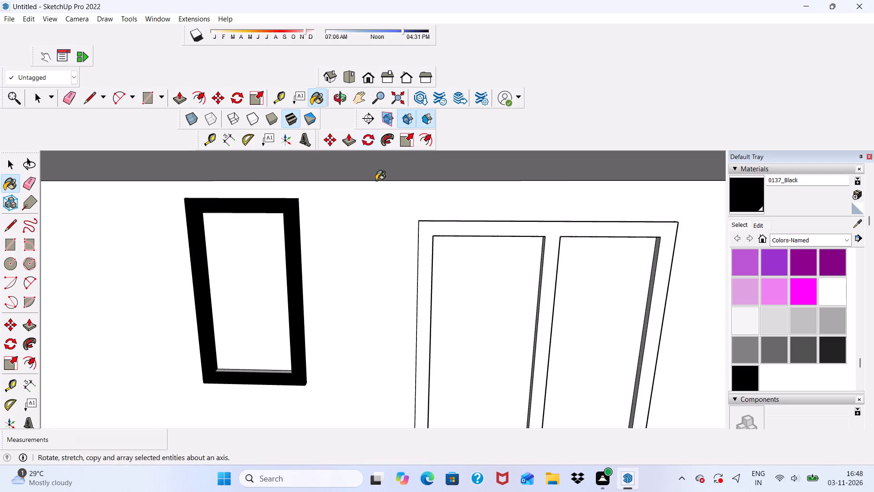
pyautogui.moveTo(311, 282); pyautogui.dragTo(300, 258, button='middle')
pyautogui.scroll(6, 261, 345)
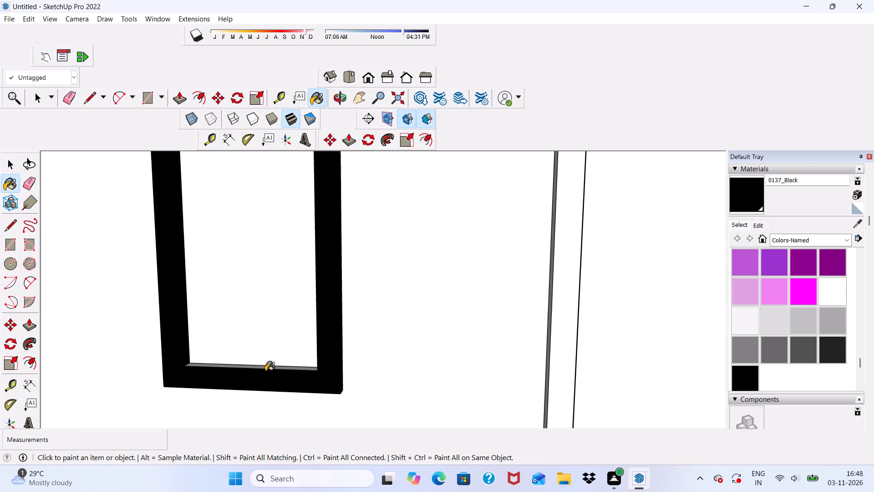
pyautogui.scroll(5, 267, 366)
pyautogui.click(268, 366)
# Paint the front face of the adjacent unpainted two-pane frame with 0137_Black.
pyautogui.scroll(-10, 234, 341)
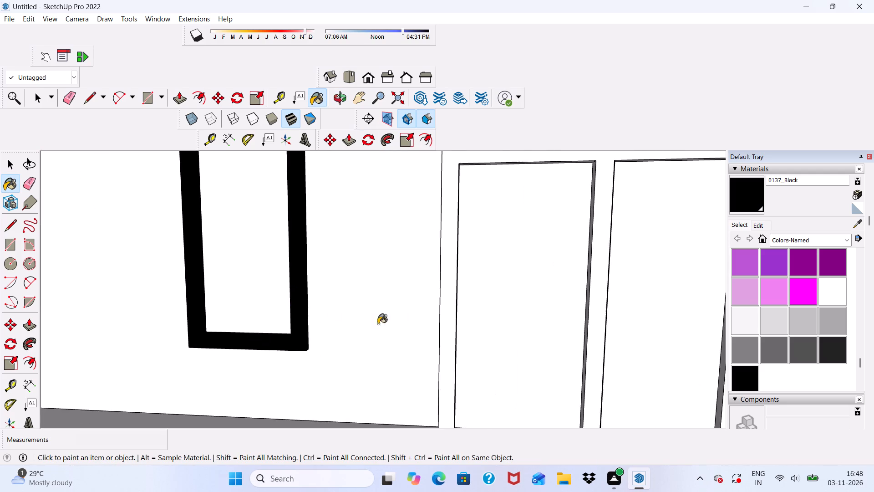
pyautogui.scroll(3, 424, 323)
pyautogui.click(465, 327)
# Paint the two-pane frame's near outer side, the mullion's near side and the far upright's inner side with 0137_Black.
pyautogui.scroll(-4, 407, 319)
pyautogui.moveTo(364, 343); pyautogui.dragTo(535, 341, button='middle')
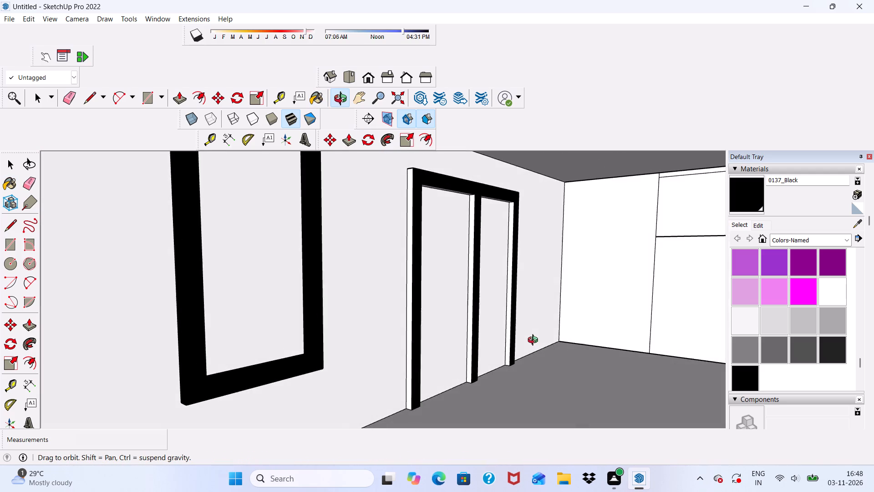
pyautogui.moveTo(535, 341); pyautogui.dragTo(534, 340, button='middle')
pyautogui.scroll(6, 413, 326)
pyautogui.click(417, 316)
pyautogui.scroll(-1, 474, 316)
pyautogui.click(512, 325)
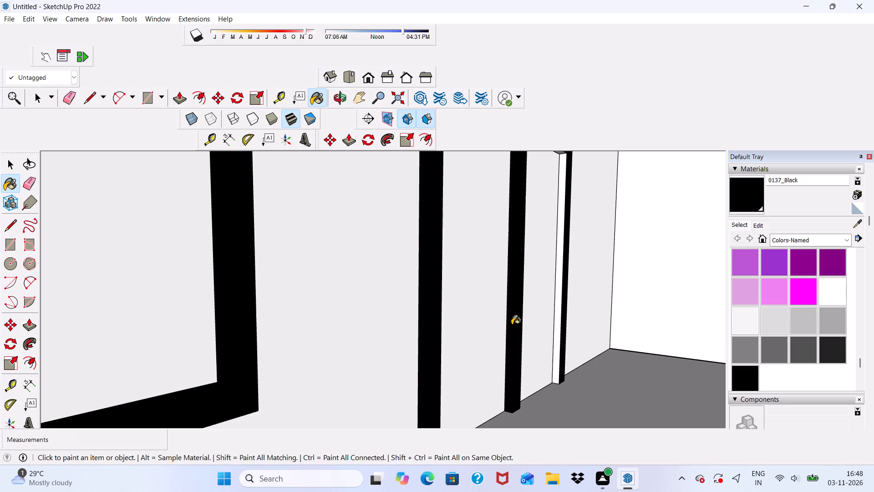
pyautogui.click(559, 330)
# Paint the two-pane frame's unpainted outer side and the inner side of its opposite upright with 0137_Black.
pyautogui.scroll(1, 559, 330)
pyautogui.scroll(-5, 552, 323)
pyautogui.moveTo(538, 325); pyautogui.dragTo(528, 318, button='middle')
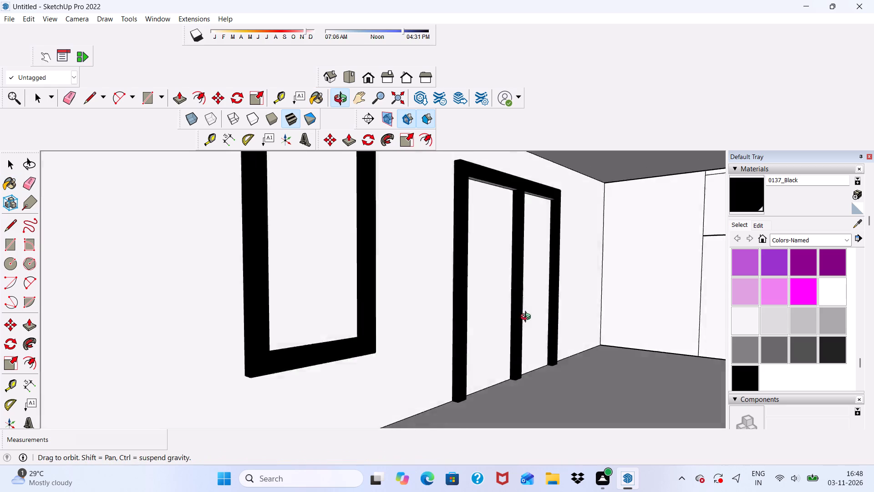
pyautogui.moveTo(528, 318); pyautogui.dragTo(422, 303, button='middle')
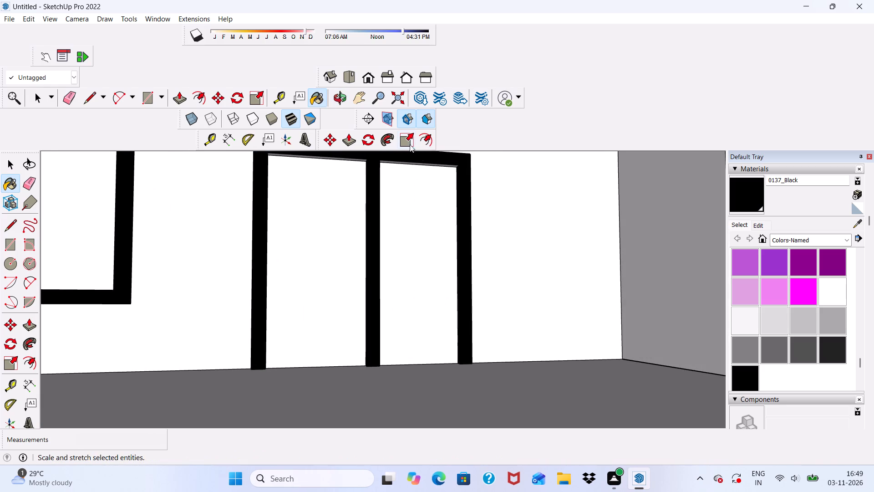
pyautogui.scroll(10, 409, 143)
pyautogui.scroll(-9, 391, 209)
pyautogui.scroll(1, 417, 173)
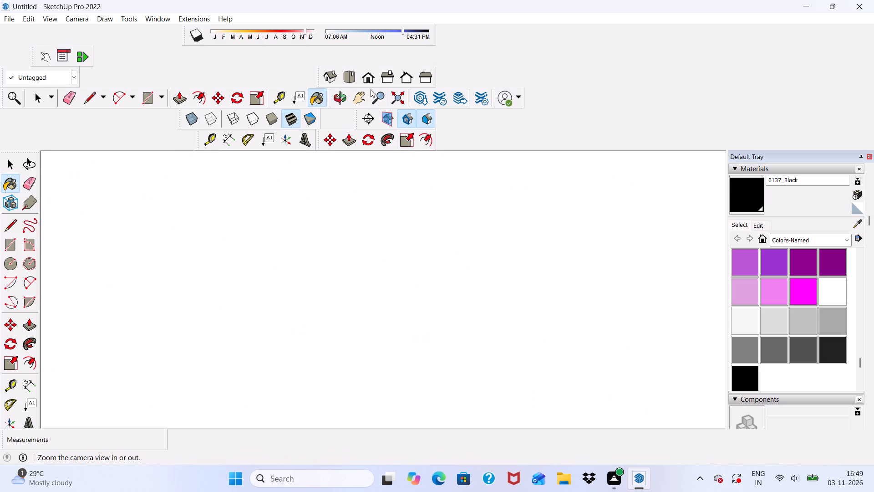
pyautogui.click(365, 73)
pyautogui.scroll(-20, 394, 261)
pyautogui.scroll(20, 345, 284)
pyautogui.scroll(5, 345, 284)
pyautogui.moveTo(354, 286); pyautogui.dragTo(256, 312, button='middle')
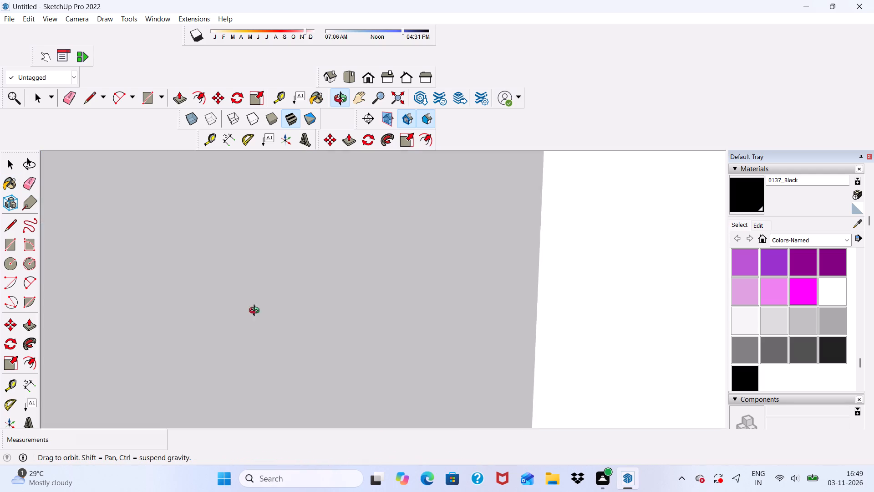
pyautogui.moveTo(256, 312); pyautogui.dragTo(270, 292, button='middle')
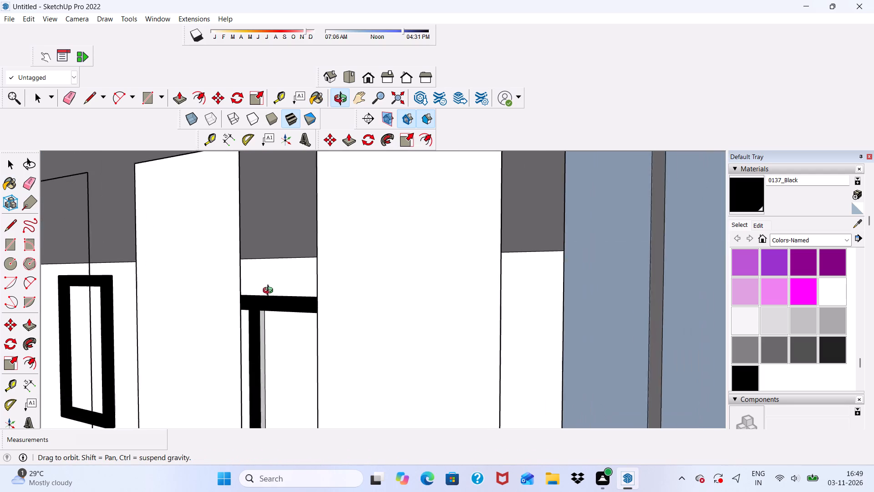
pyautogui.moveTo(270, 292); pyautogui.dragTo(270, 292, button='middle')
pyautogui.scroll(8, 271, 313)
pyautogui.click(253, 334)
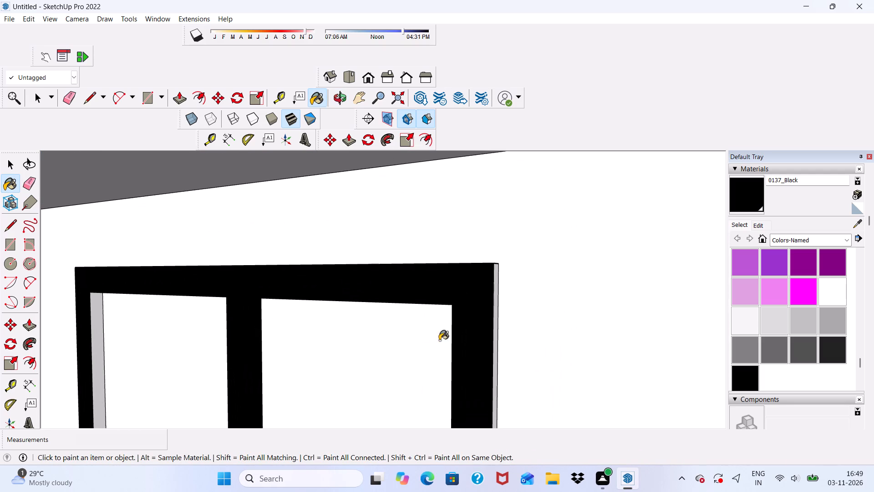
pyautogui.scroll(2, 507, 343)
pyautogui.click(492, 347)
pyautogui.scroll(-5, 490, 343)
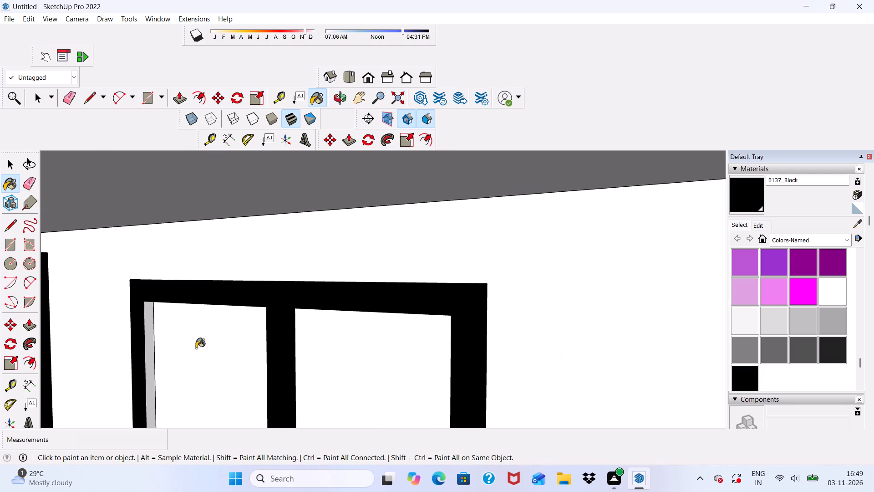
pyautogui.click(150, 338)
# Erase the end dash of the stray dashed line below the top balcony's ceiling, nearest the white vertical strips.
pyautogui.scroll(-17, 229, 332)
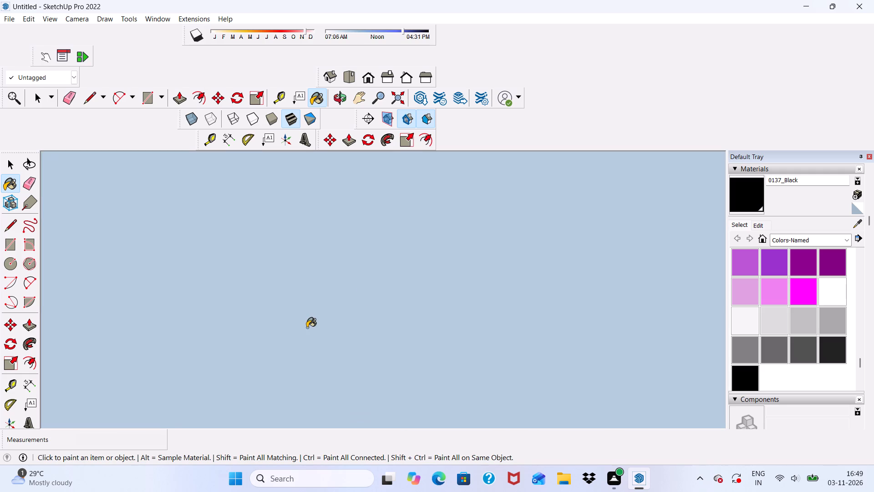
pyautogui.moveTo(305, 327); pyautogui.dragTo(299, 277, button='middle')
pyautogui.click(370, 69)
pyautogui.scroll(-1, 384, 241)
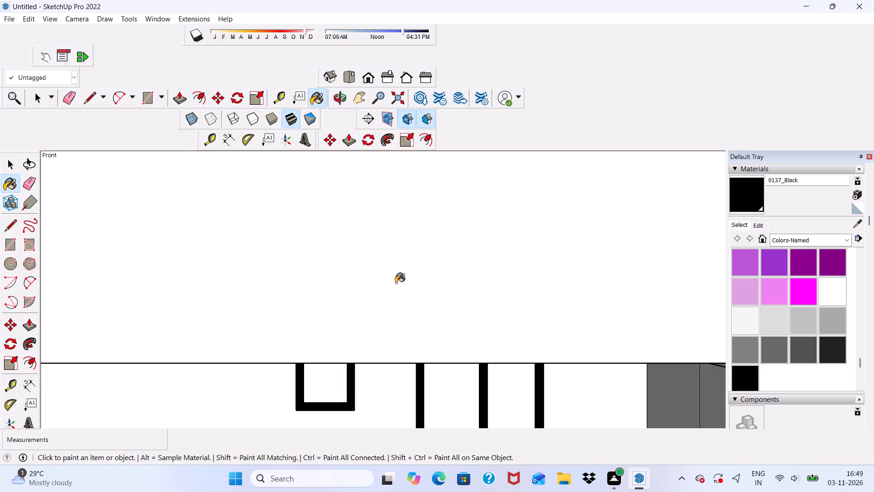
pyautogui.scroll(-14, 396, 283)
pyautogui.moveTo(413, 345); pyautogui.dragTo(401, 345, button='middle')
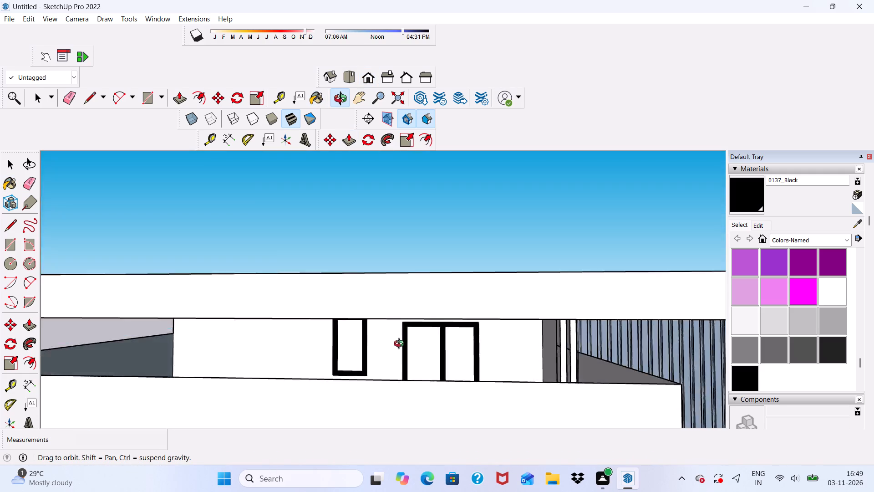
pyautogui.moveTo(401, 345); pyautogui.dragTo(434, 328, button='middle')
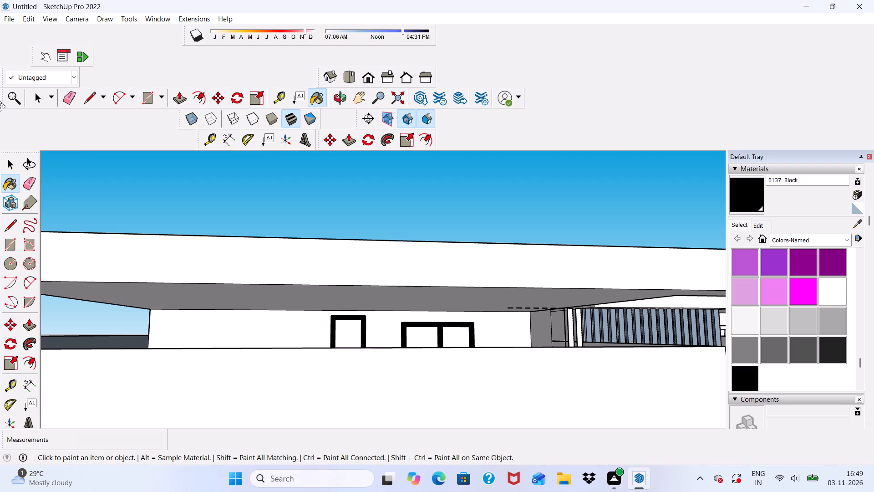
pyautogui.click(66, 95)
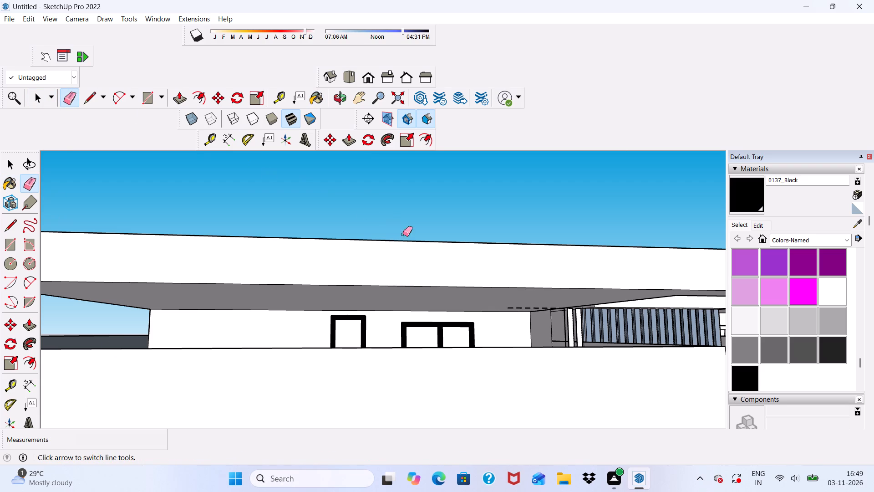
pyautogui.moveTo(539, 294); pyautogui.dragTo(498, 281, button='middle')
pyautogui.scroll(5, 534, 312)
pyautogui.scroll(2, 579, 282)
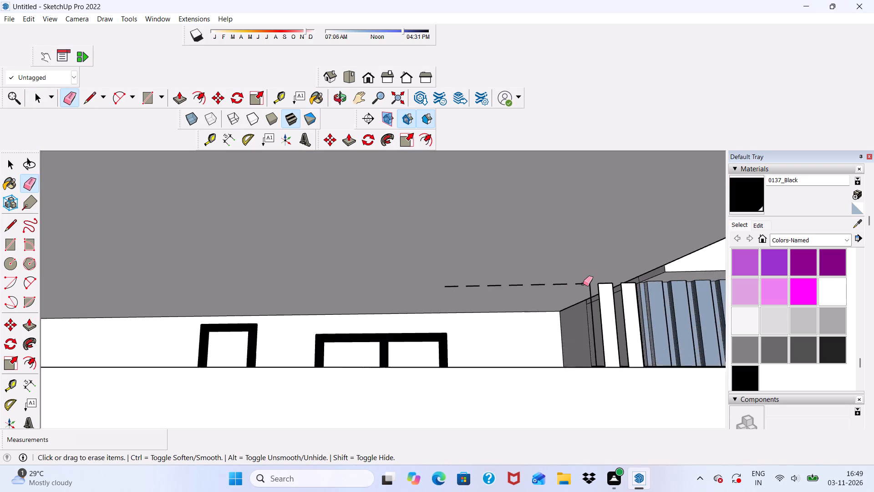
pyautogui.scroll(2, 583, 284)
pyautogui.moveTo(588, 279); pyautogui.dragTo(588, 286)
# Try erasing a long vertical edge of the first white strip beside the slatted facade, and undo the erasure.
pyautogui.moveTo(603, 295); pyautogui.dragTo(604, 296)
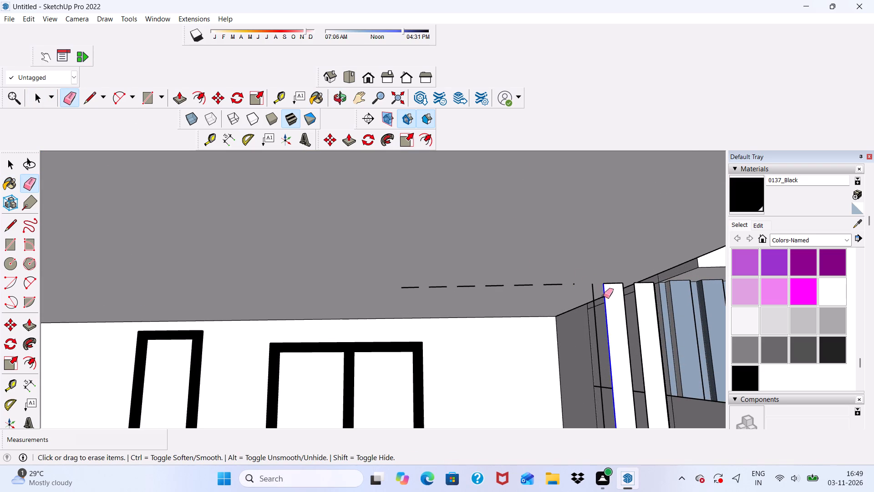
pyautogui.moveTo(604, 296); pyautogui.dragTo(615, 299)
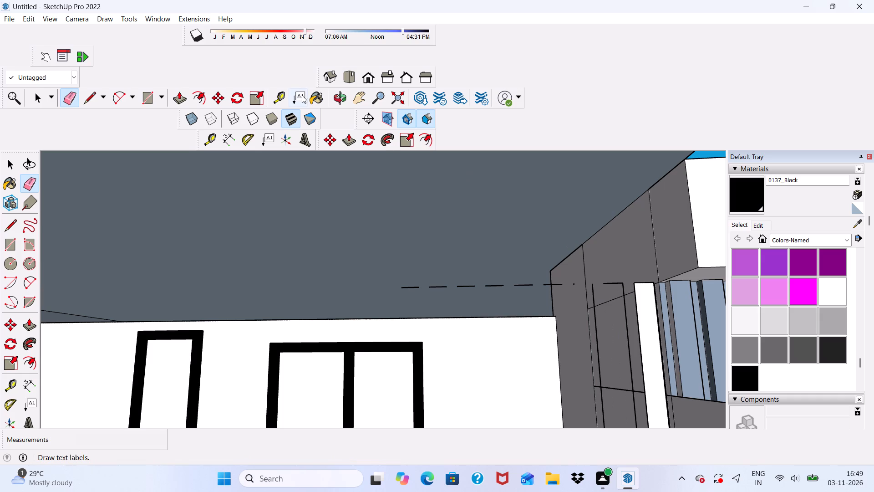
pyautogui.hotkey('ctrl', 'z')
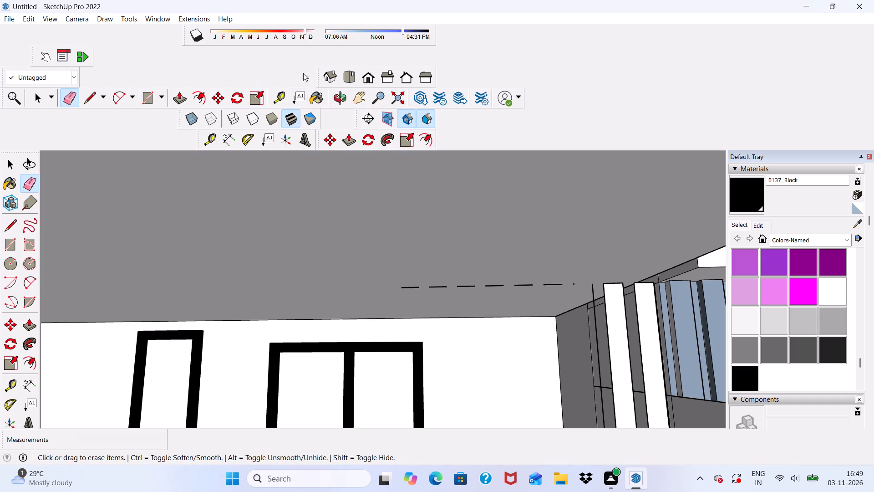
# Erase the remaining dashes of the stray ceiling line, their leftover fragments and the loose vertical line beside the white strips.
pyautogui.scroll(1, 353, 82)
pyautogui.scroll(3, 424, 305)
pyautogui.moveTo(404, 281); pyautogui.dragTo(404, 284)
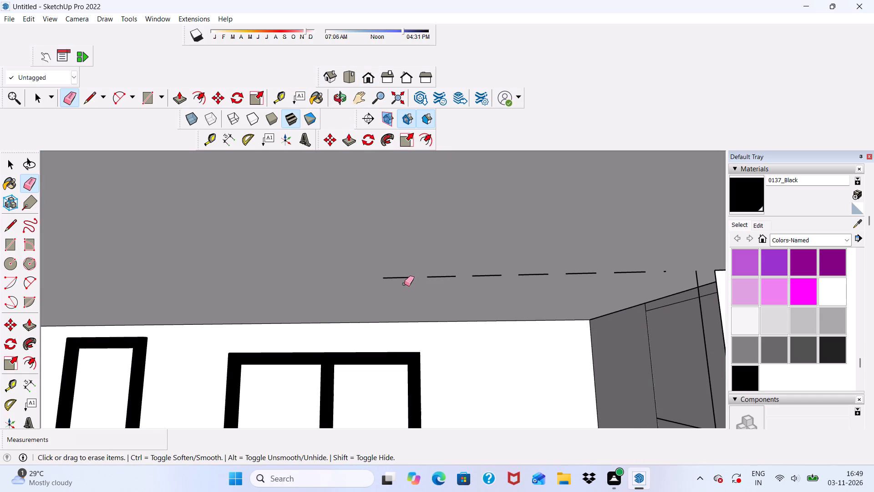
pyautogui.moveTo(404, 284); pyautogui.dragTo(419, 280)
pyautogui.moveTo(414, 274); pyautogui.dragTo(398, 281)
pyautogui.moveTo(439, 275); pyautogui.dragTo(391, 277)
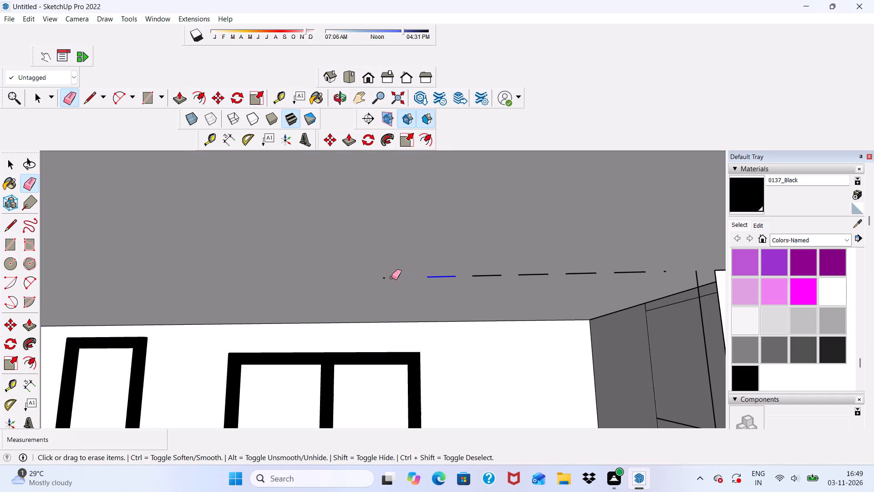
pyautogui.moveTo(391, 277); pyautogui.dragTo(378, 277)
pyautogui.moveTo(479, 269); pyautogui.dragTo(492, 278)
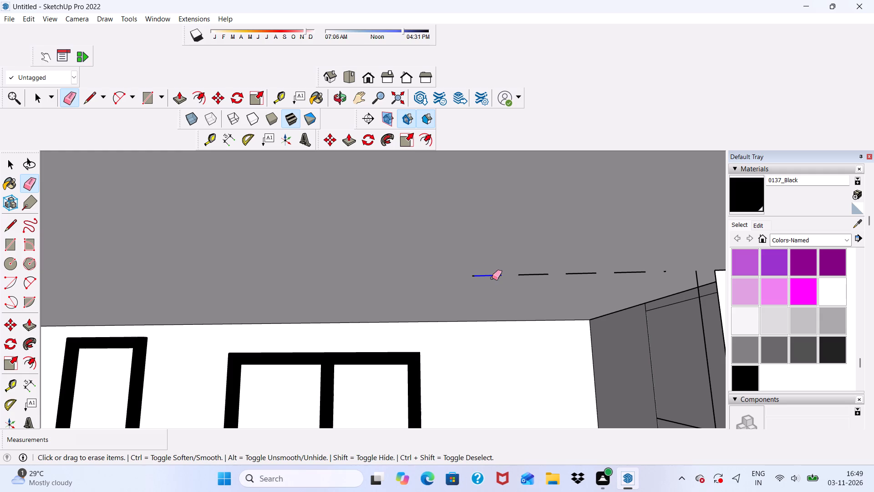
pyautogui.moveTo(492, 278); pyautogui.dragTo(664, 269)
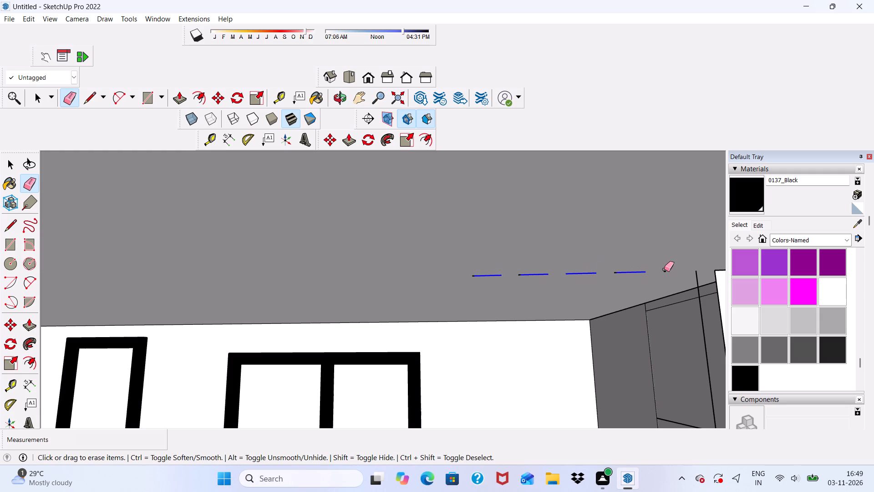
pyautogui.moveTo(664, 269); pyautogui.dragTo(610, 277)
pyautogui.moveTo(610, 277); pyautogui.dragTo(568, 277)
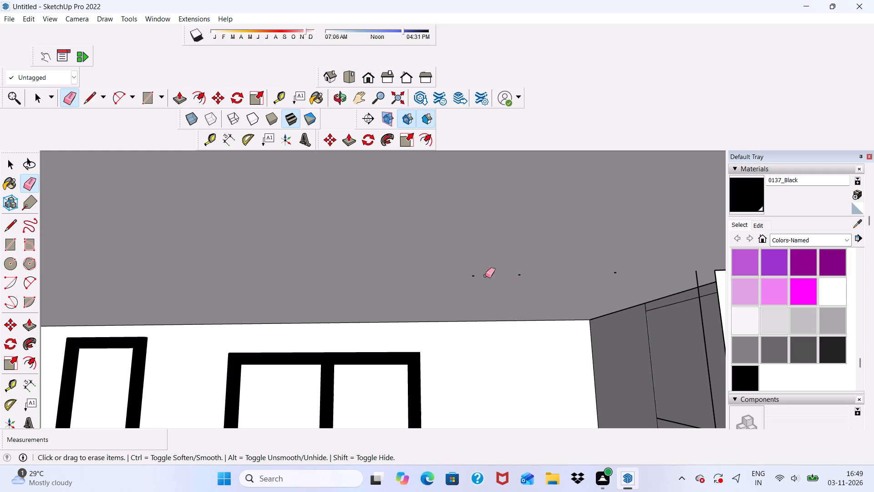
pyautogui.click(463, 277)
pyautogui.moveTo(466, 279); pyautogui.dragTo(471, 280)
pyautogui.moveTo(474, 277); pyautogui.dragTo(487, 286)
pyautogui.moveTo(518, 272); pyautogui.dragTo(521, 280)
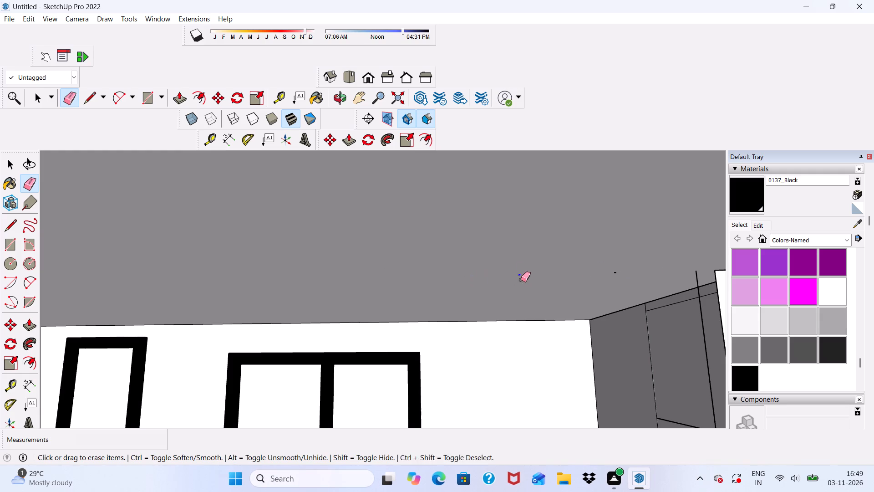
pyautogui.moveTo(521, 280); pyautogui.dragTo(521, 280)
pyautogui.moveTo(519, 276); pyautogui.dragTo(520, 286)
pyautogui.moveTo(610, 267); pyautogui.dragTo(616, 278)
pyautogui.click(616, 278)
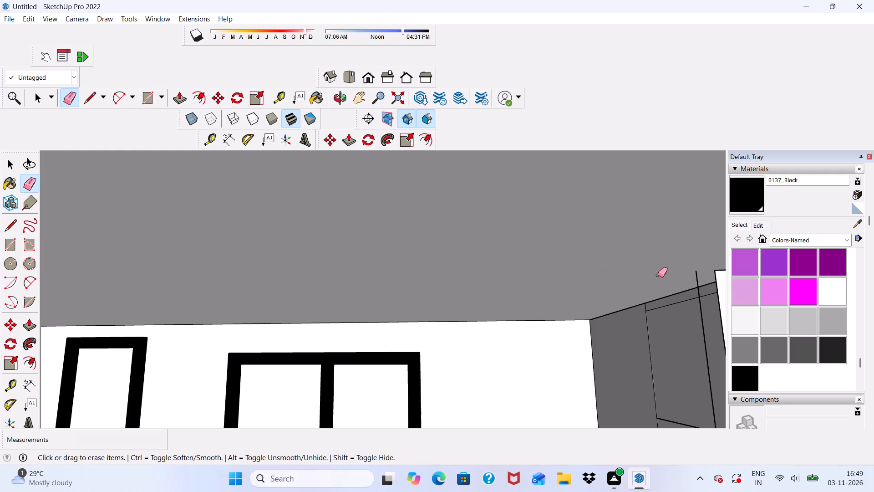
pyautogui.click(695, 279)
pyautogui.moveTo(696, 277); pyautogui.dragTo(691, 277)
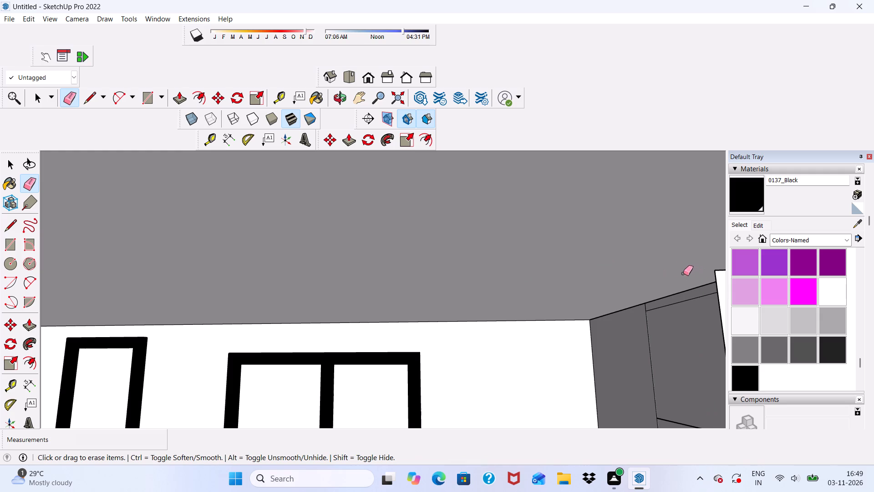
# Erase the side and top edges of the two stray white vertical strips between the two-pane frame and the slatted facade.
pyautogui.scroll(-5, 667, 272)
pyautogui.scroll(3, 677, 285)
pyautogui.scroll(-4, 690, 294)
pyautogui.moveTo(666, 296); pyautogui.dragTo(573, 308, button='middle')
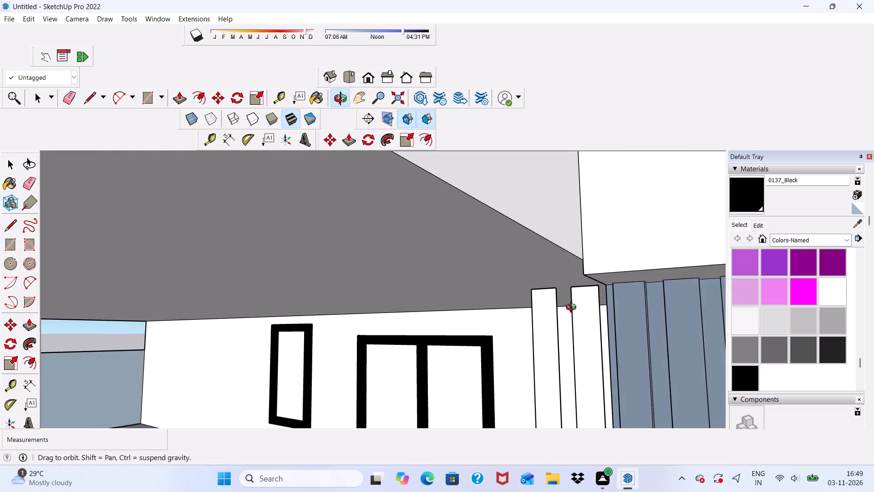
pyautogui.moveTo(573, 308); pyautogui.dragTo(573, 303, button='middle')
pyautogui.scroll(1, 615, 303)
pyautogui.scroll(4, 582, 273)
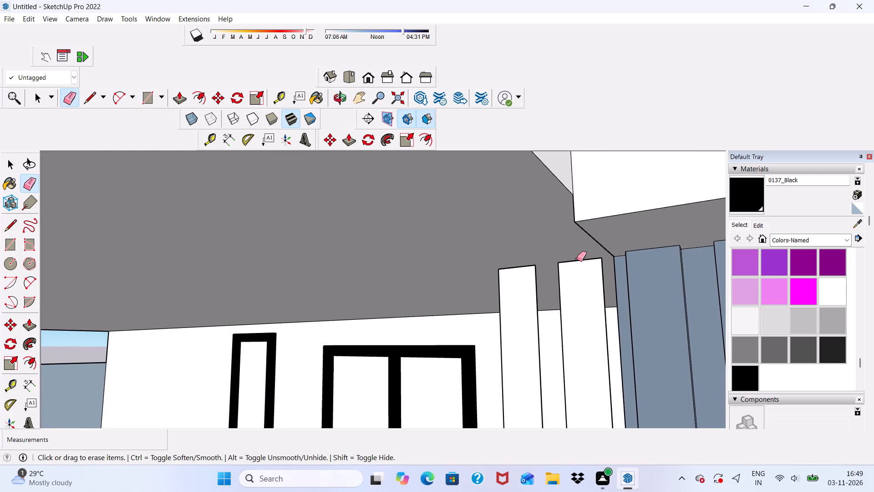
pyautogui.doubleClick(575, 263)
pyautogui.click(602, 279)
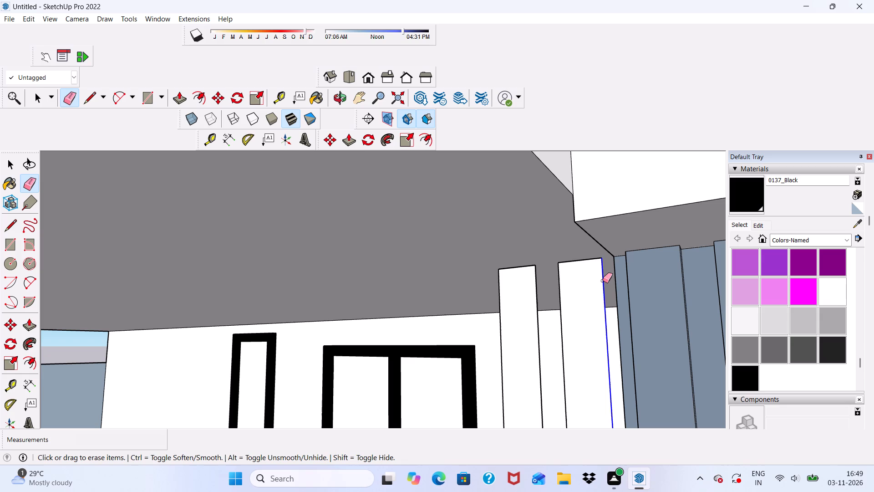
pyautogui.click(603, 282)
pyautogui.click(558, 285)
pyautogui.moveTo(559, 285); pyautogui.dragTo(551, 285)
pyautogui.moveTo(546, 285); pyautogui.dragTo(518, 287)
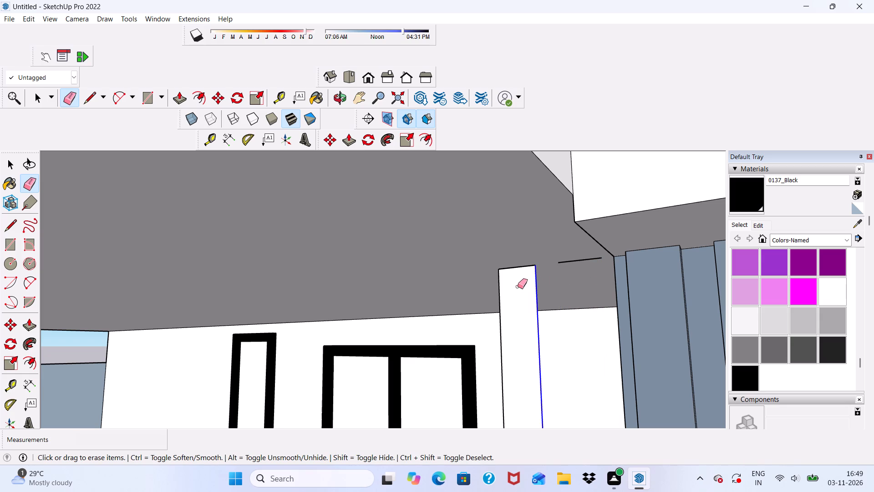
pyautogui.moveTo(518, 287); pyautogui.dragTo(493, 287)
pyautogui.moveTo(500, 274); pyautogui.dragTo(572, 264)
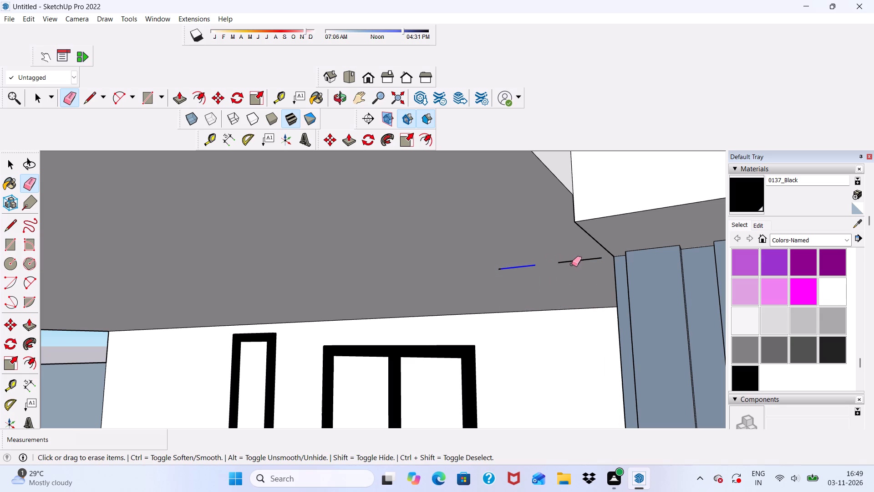
pyautogui.moveTo(572, 264); pyautogui.dragTo(579, 261)
pyautogui.moveTo(579, 261); pyautogui.dragTo(498, 272)
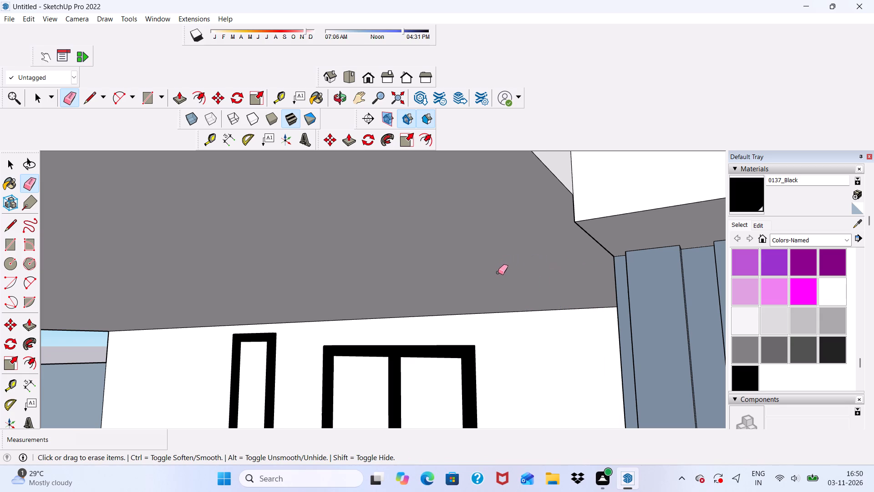
# Inspect the top balcony, its side wall and the slatted facade for leftover stray geometry.
pyautogui.scroll(-15, 519, 218)
pyautogui.moveTo(538, 228); pyautogui.dragTo(575, 263, button='middle')
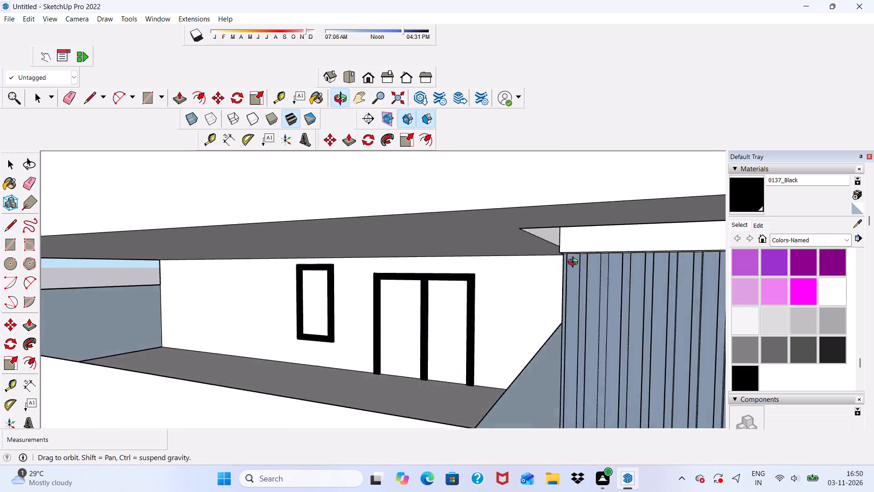
pyautogui.moveTo(575, 263); pyautogui.dragTo(645, 273, button='middle')
pyautogui.scroll(5, 533, 373)
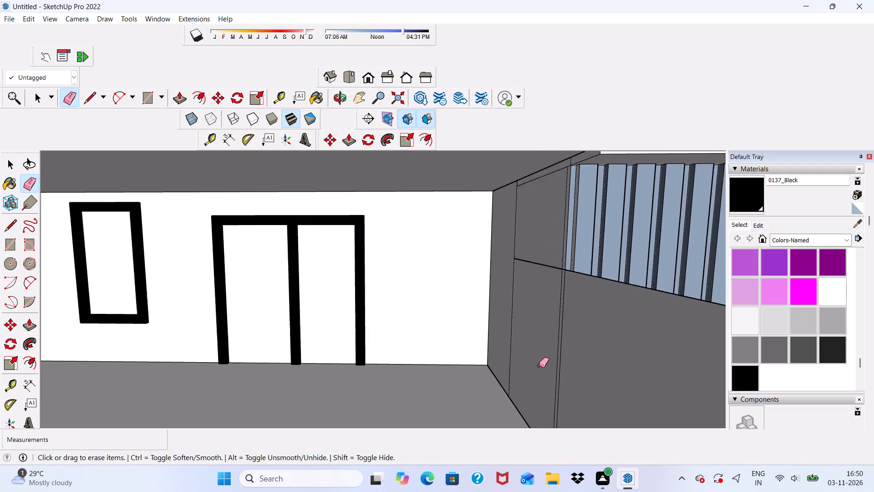
pyautogui.scroll(1, 539, 365)
pyautogui.scroll(5, 498, 271)
pyautogui.moveTo(506, 277); pyautogui.dragTo(452, 287, button='middle')
pyautogui.scroll(-7, 447, 278)
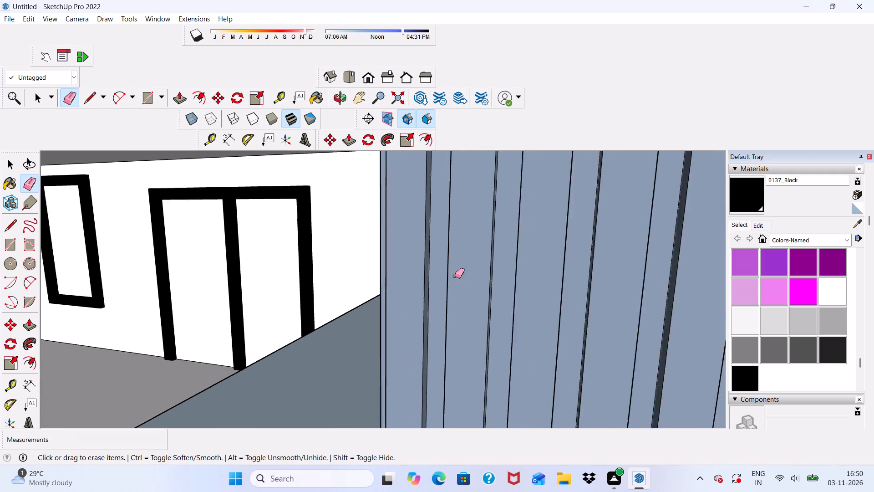
pyautogui.scroll(-20, 455, 276)
pyautogui.scroll(-3, 455, 276)
pyautogui.moveTo(463, 305); pyautogui.dragTo(508, 234, button='middle')
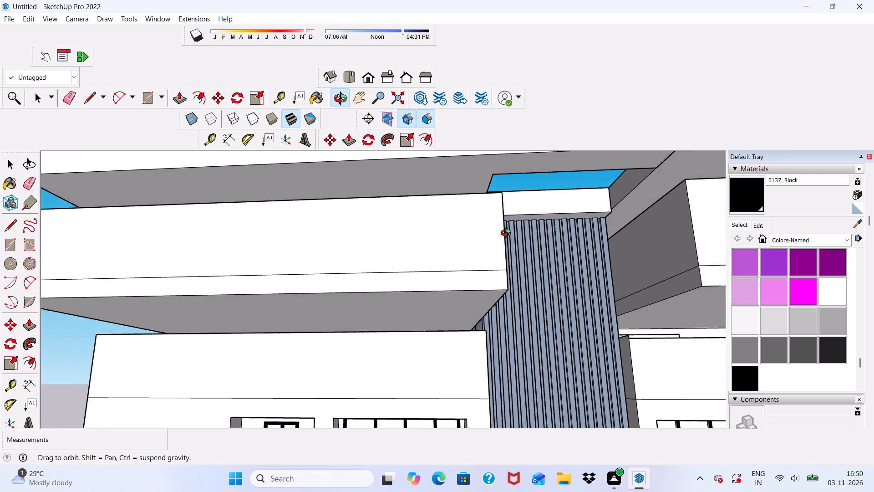
pyautogui.moveTo(508, 234); pyautogui.dragTo(479, 269, button='middle')
pyautogui.scroll(1, 500, 257)
pyautogui.scroll(-5, 493, 225)
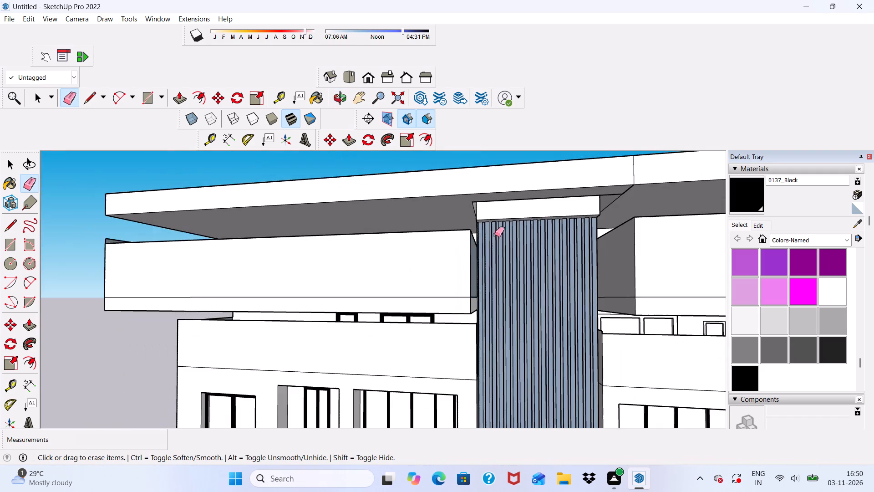
# Erase the stray line extending from the roof opening's corner, its leftover fragments and the short dash on the roof slab.
pyautogui.scroll(-4, 495, 235)
pyautogui.moveTo(400, 424); pyautogui.dragTo(476, 488, button='middle')
pyautogui.scroll(9, 451, 290)
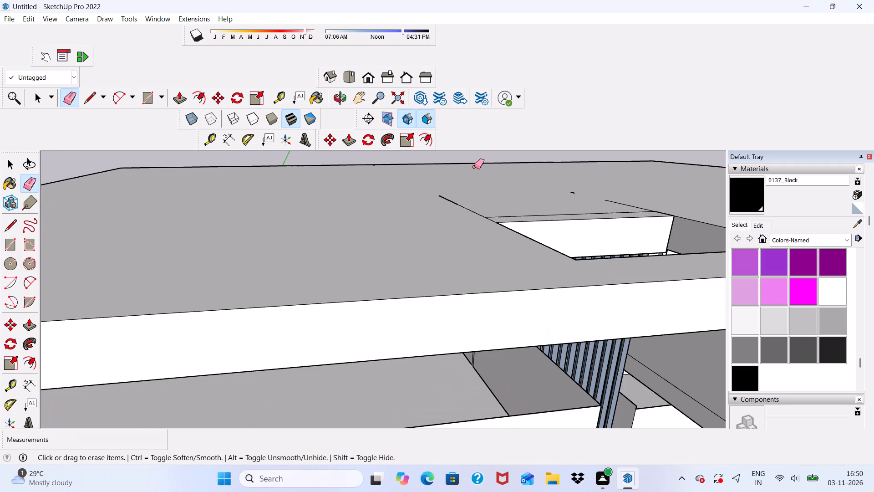
pyautogui.moveTo(461, 198); pyautogui.dragTo(449, 212)
pyautogui.moveTo(449, 186); pyautogui.dragTo(444, 214)
pyautogui.moveTo(443, 182); pyautogui.dragTo(438, 203)
pyautogui.moveTo(435, 185); pyautogui.dragTo(436, 192)
pyautogui.moveTo(436, 192); pyautogui.dragTo(454, 216)
pyautogui.click(457, 214)
pyautogui.moveTo(463, 200); pyautogui.dragTo(454, 212)
pyautogui.moveTo(460, 194); pyautogui.dragTo(449, 220)
pyautogui.moveTo(566, 176); pyautogui.dragTo(575, 193)
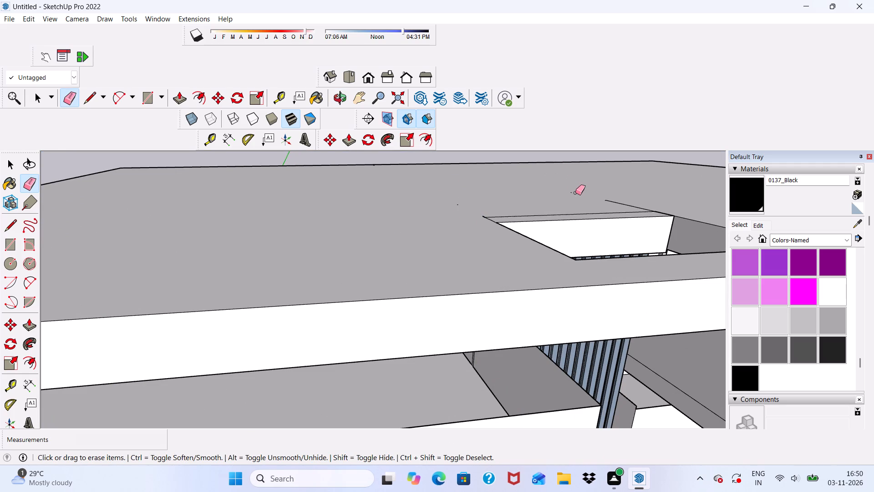
pyautogui.click(575, 193)
pyautogui.moveTo(573, 190); pyautogui.dragTo(643, 206)
pyautogui.moveTo(643, 206); pyautogui.dragTo(645, 206)
# Erase the stray edge of the narrow strip along the roof opening above the slatted facade.
pyautogui.scroll(-1, 636, 197)
pyautogui.moveTo(629, 205); pyautogui.dragTo(515, 242, button='middle')
pyautogui.scroll(3, 449, 269)
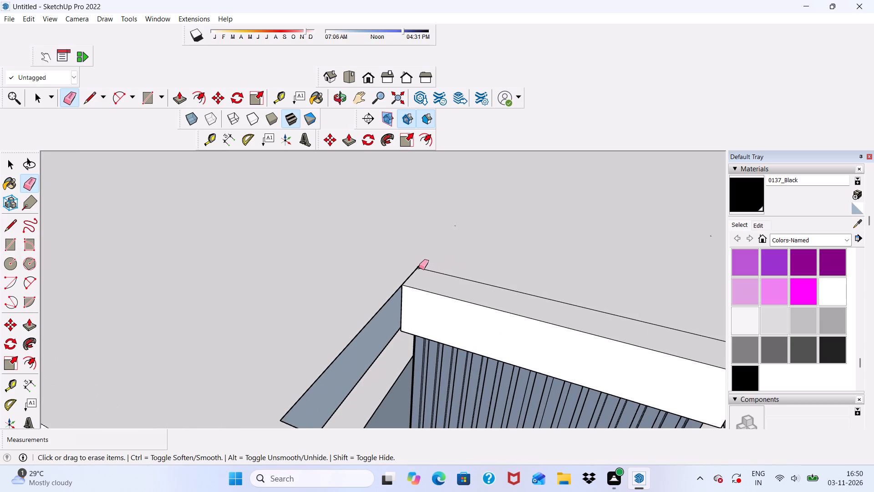
pyautogui.moveTo(419, 267); pyautogui.dragTo(432, 267)
pyautogui.scroll(-5, 444, 250)
pyautogui.scroll(4, 619, 314)
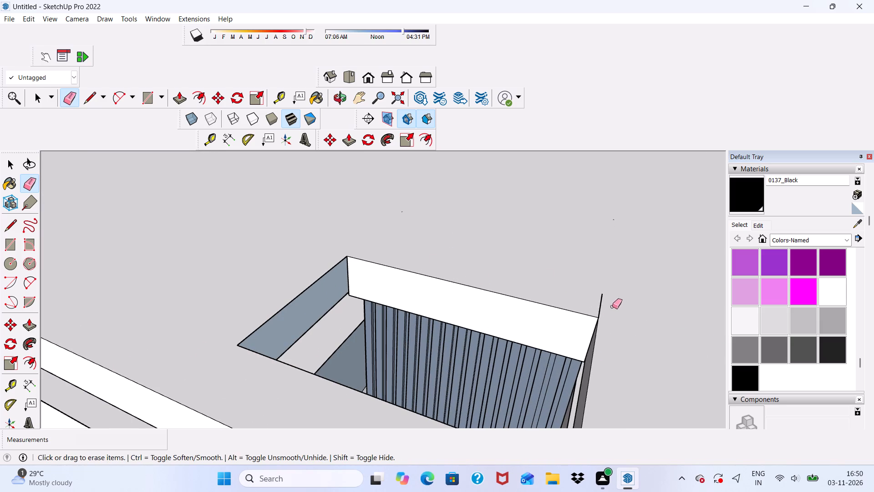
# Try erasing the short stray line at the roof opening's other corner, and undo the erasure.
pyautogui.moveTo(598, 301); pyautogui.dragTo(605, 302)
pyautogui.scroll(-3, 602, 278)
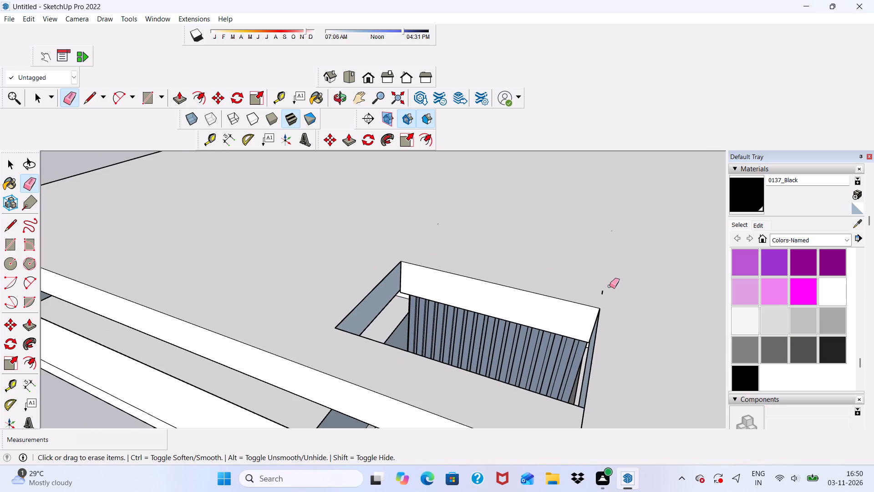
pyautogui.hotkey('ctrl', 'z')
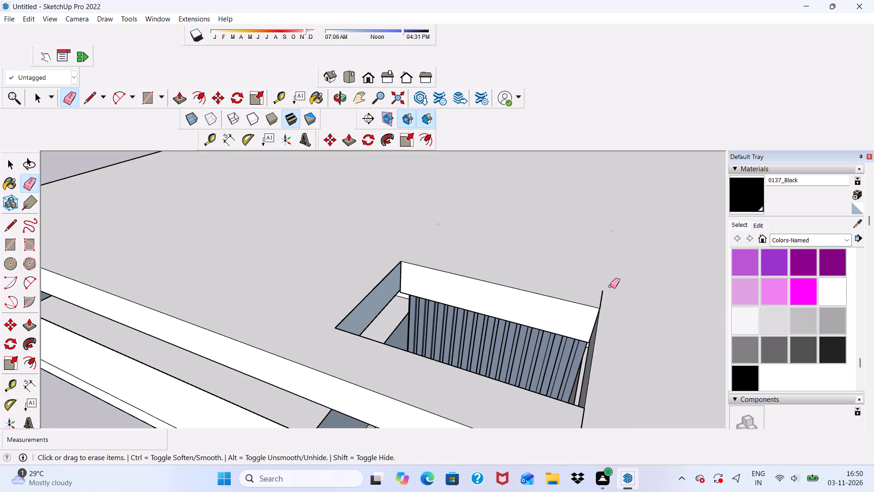
# Examine the roof slab, upper balconies, side wall and front facade windows of the building.
pyautogui.scroll(-8, 599, 263)
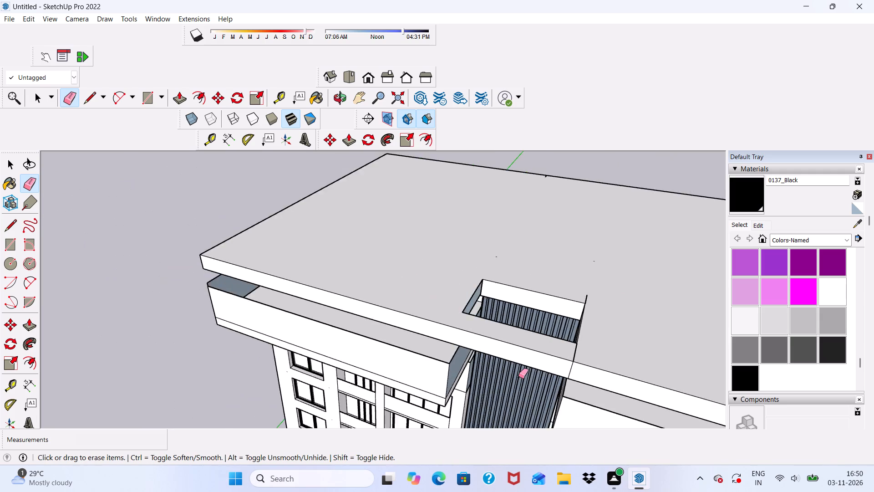
pyautogui.moveTo(518, 376); pyautogui.dragTo(606, 306, button='middle')
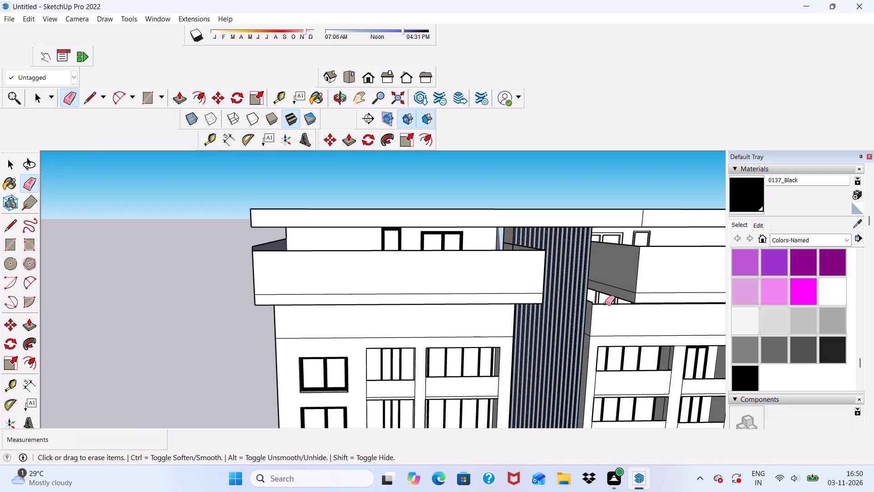
pyautogui.scroll(-4, 437, 300)
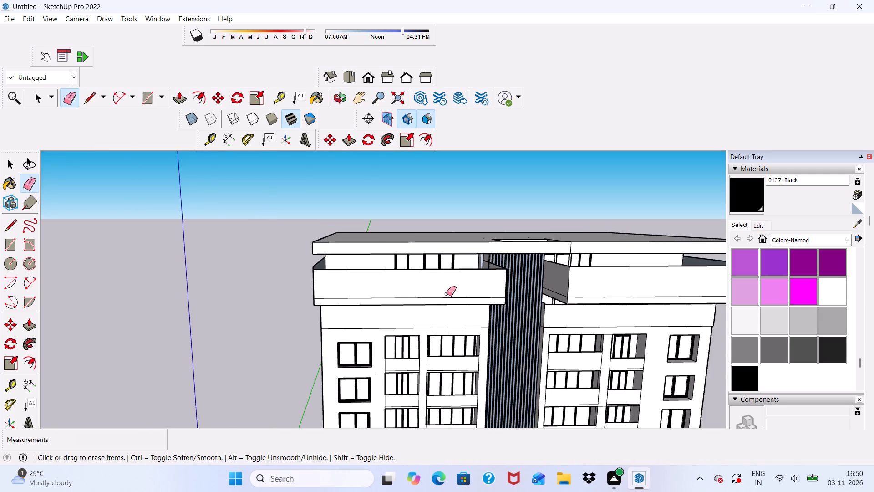
pyautogui.scroll(-5, 433, 301)
pyautogui.moveTo(441, 309); pyautogui.dragTo(503, 268, button='middle')
pyautogui.scroll(3, 447, 361)
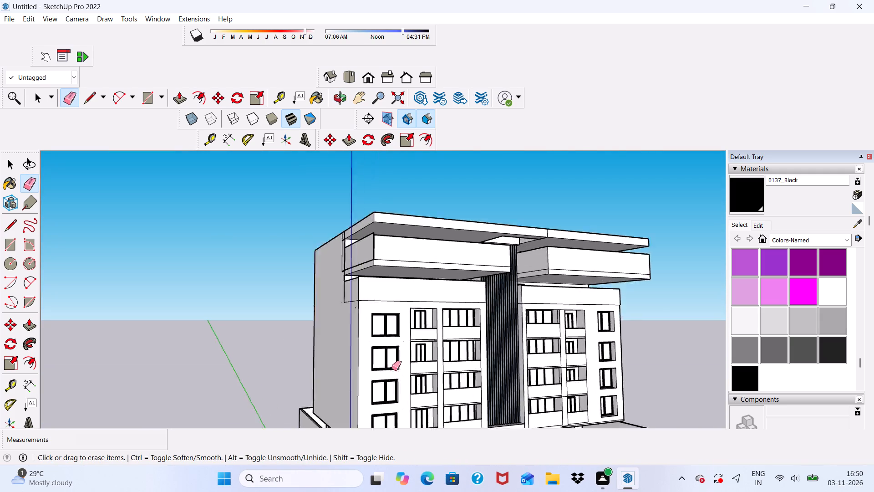
pyautogui.scroll(3, 391, 369)
pyautogui.scroll(5, 482, 282)
pyautogui.scroll(-1, 459, 278)
pyautogui.moveTo(433, 283); pyautogui.dragTo(574, 323, button='middle')
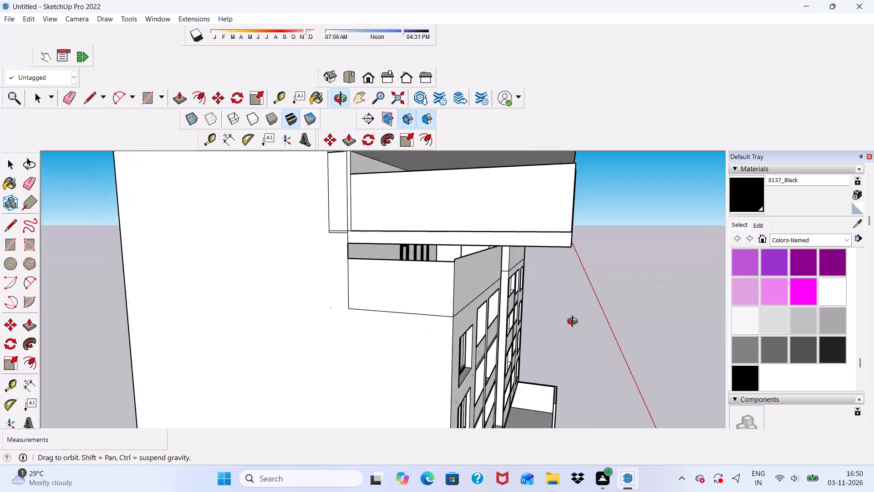
pyautogui.moveTo(574, 323); pyautogui.dragTo(340, 318, button='middle')
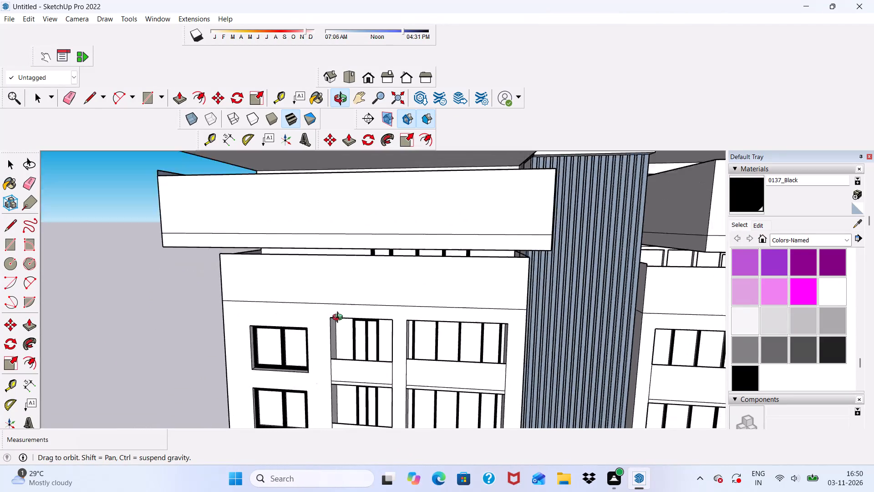
pyautogui.moveTo(340, 318); pyautogui.dragTo(351, 307, button='middle')
pyautogui.scroll(5, 396, 271)
pyautogui.scroll(-9, 278, 293)
pyautogui.moveTo(297, 372); pyautogui.dragTo(315, 341, button='middle')
pyautogui.scroll(1, 298, 371)
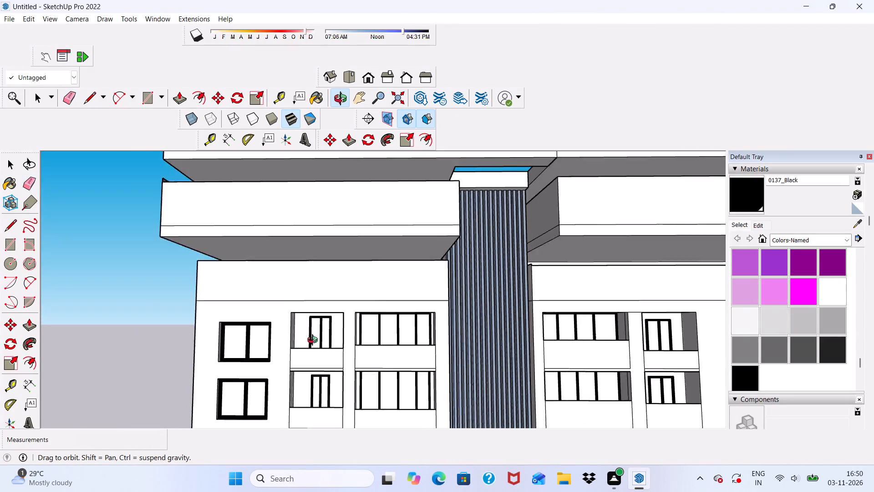
pyautogui.moveTo(315, 341); pyautogui.dragTo(322, 391, button='middle')
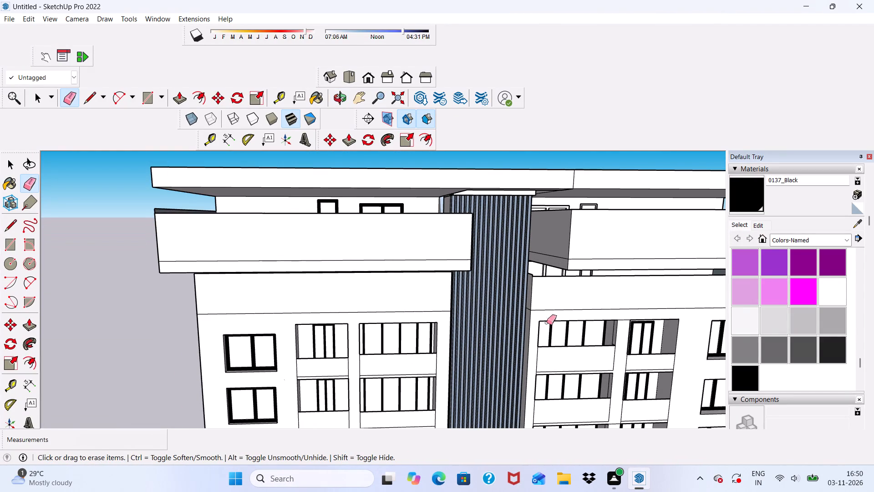
# Paint both panes of the top two-pane window in the right wing's outer column with Translucent Glass Blue from Glass and Mirrors.
pyautogui.click(842, 237)
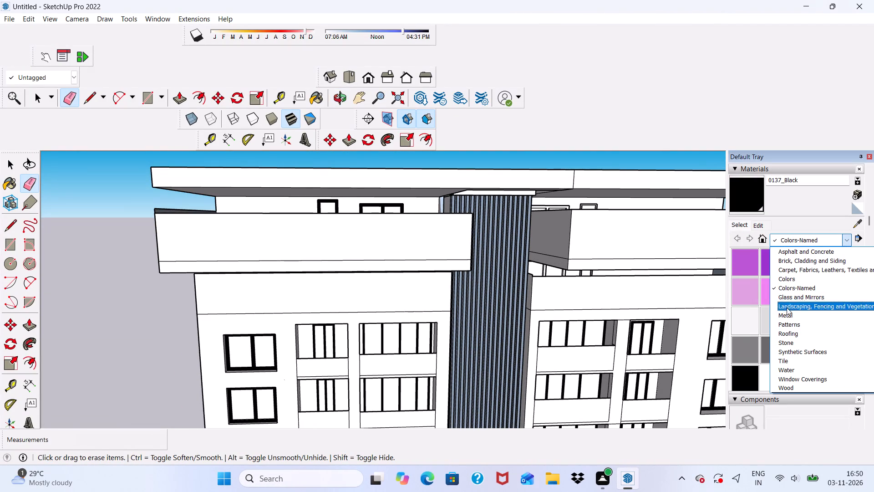
pyautogui.click(791, 295)
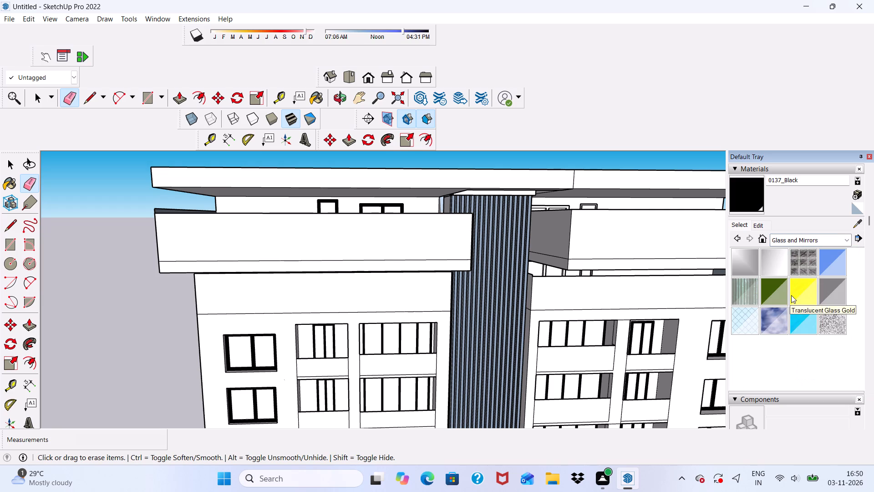
pyautogui.click(829, 253)
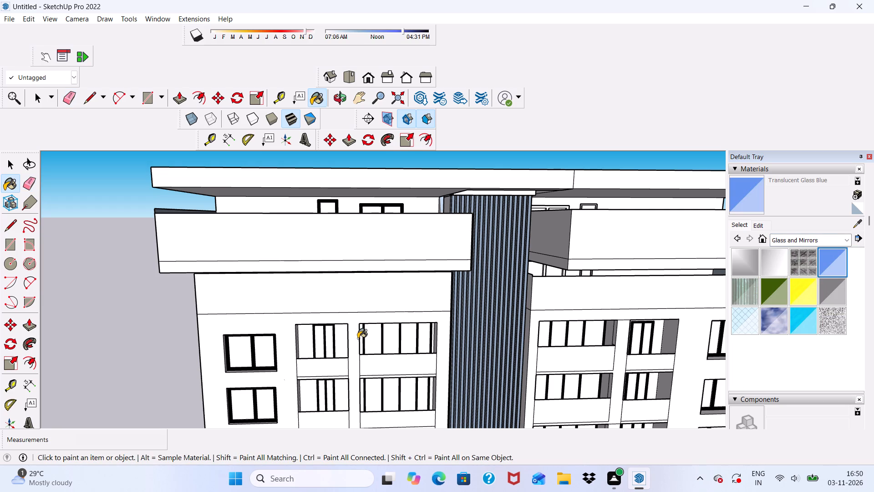
pyautogui.scroll(-1, 417, 364)
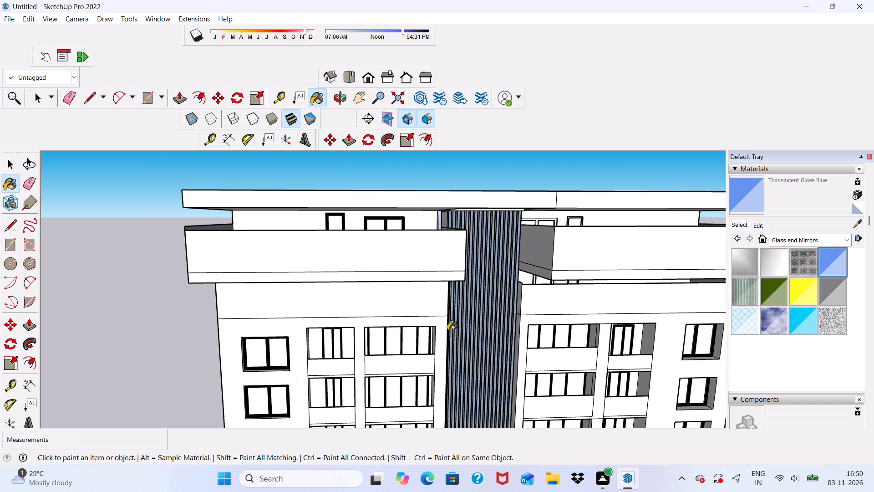
pyautogui.scroll(-4, 420, 312)
pyautogui.scroll(6, 399, 334)
pyautogui.scroll(5, 347, 335)
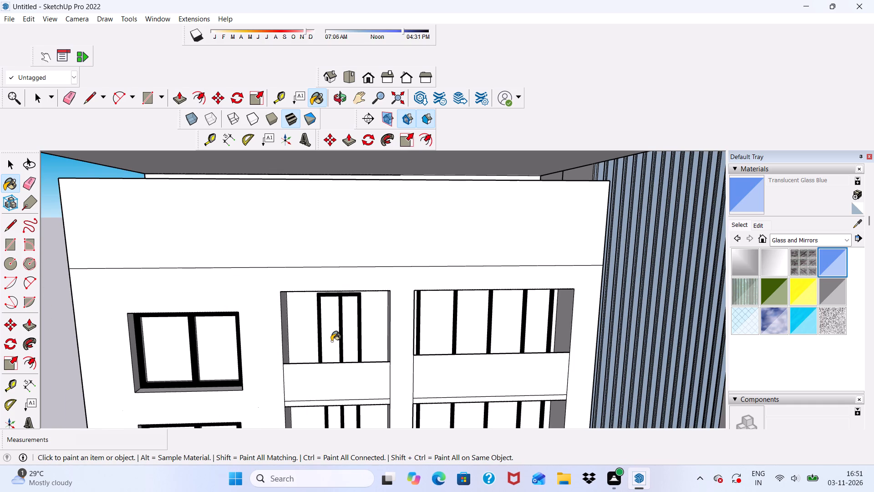
pyautogui.scroll(-1, 356, 365)
pyautogui.scroll(-5, 271, 383)
pyautogui.scroll(-7, 354, 420)
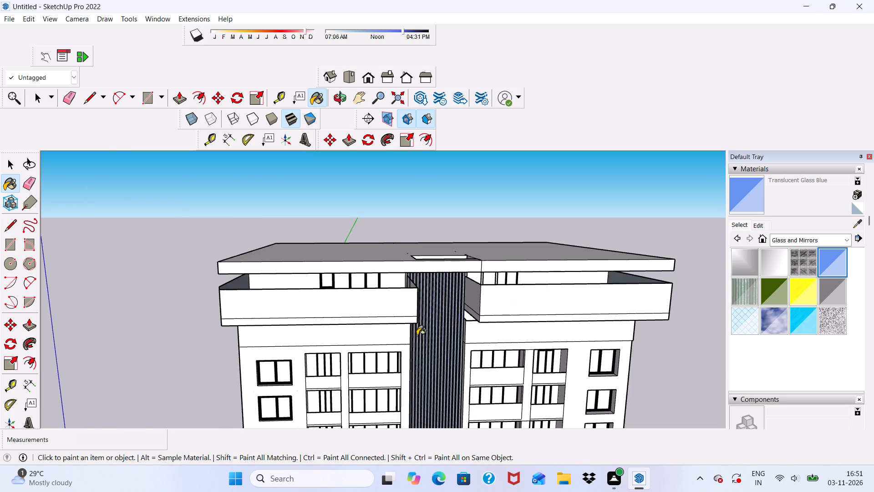
pyautogui.scroll(-5, 417, 335)
pyautogui.scroll(6, 504, 312)
pyautogui.scroll(-2, 489, 327)
pyautogui.scroll(16, 475, 381)
pyautogui.click(477, 320)
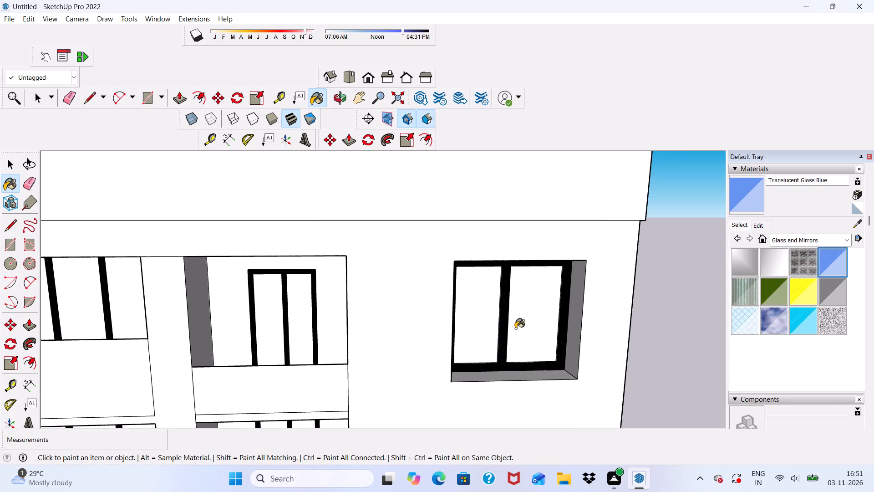
pyautogui.click(515, 328)
# Paint both glass panes of the adjacent top-floor balcony door with Translucent Glass Blue, leaving the surrounding wall unpainted.
pyautogui.scroll(-3, 468, 321)
pyautogui.scroll(3, 304, 325)
pyautogui.moveTo(318, 315); pyautogui.dragTo(324, 318)
pyautogui.click(368, 323)
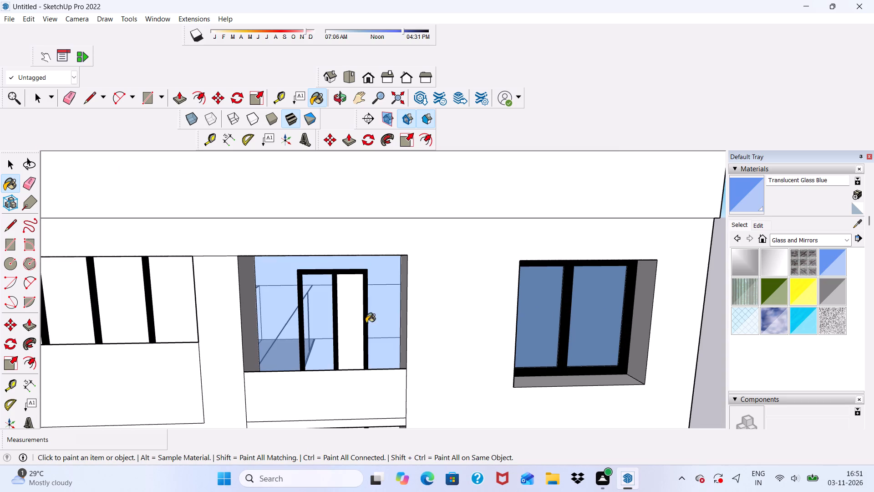
pyautogui.scroll(-5, 351, 334)
pyautogui.moveTo(302, 371); pyautogui.dragTo(361, 386, button='middle')
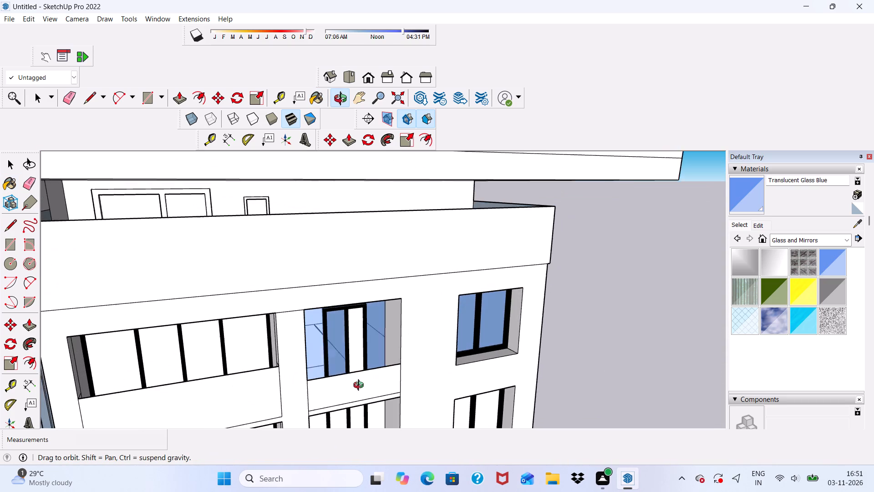
pyautogui.moveTo(361, 386); pyautogui.dragTo(358, 388, button='middle')
pyautogui.hotkey('ctrl', 'z')
pyautogui.scroll(5, 355, 364)
pyautogui.moveTo(355, 364); pyautogui.dragTo(353, 338)
pyautogui.click(353, 334)
pyautogui.scroll(-2, 308, 345)
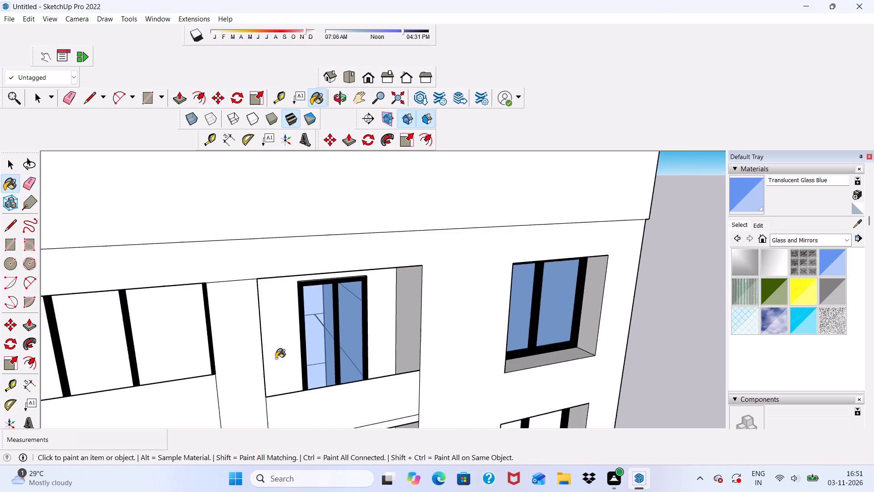
# Paint the panes of the three lower two-pane windows in the right wing's outer column with Translucent Glass Blue.
pyautogui.scroll(-12, 276, 359)
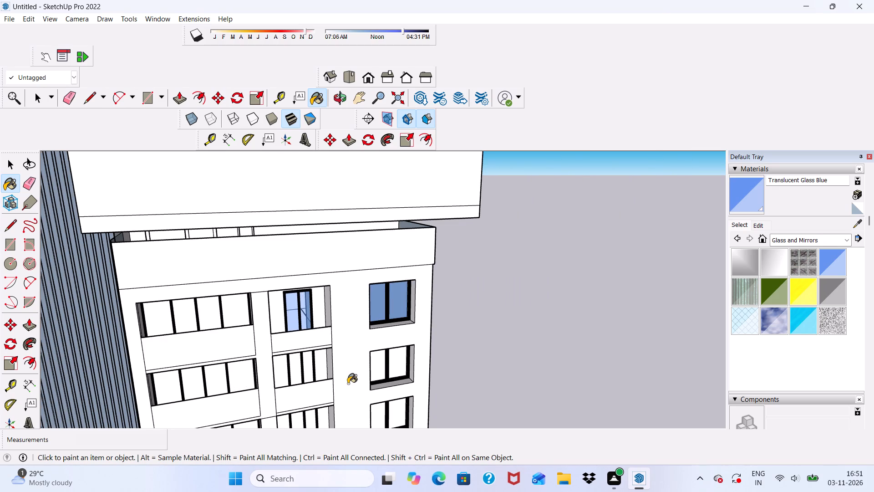
pyautogui.moveTo(625, 491); pyautogui.dragTo(790, 491)
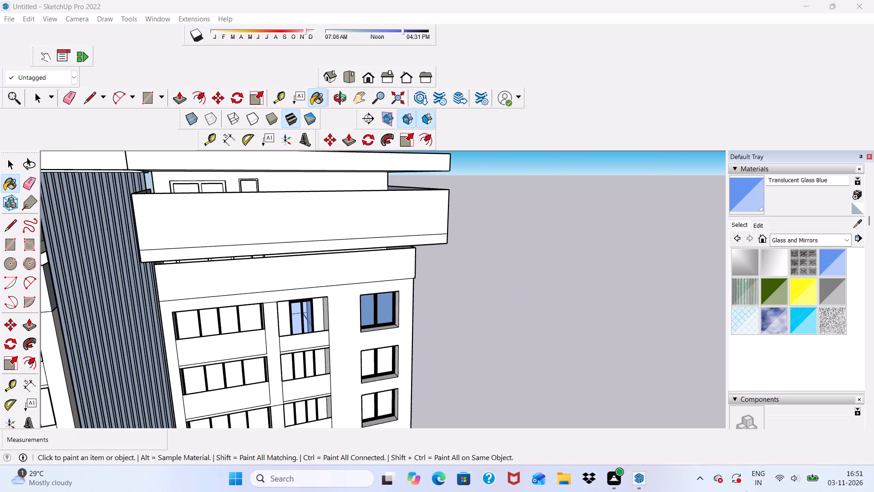
pyautogui.scroll(-7, 440, 237)
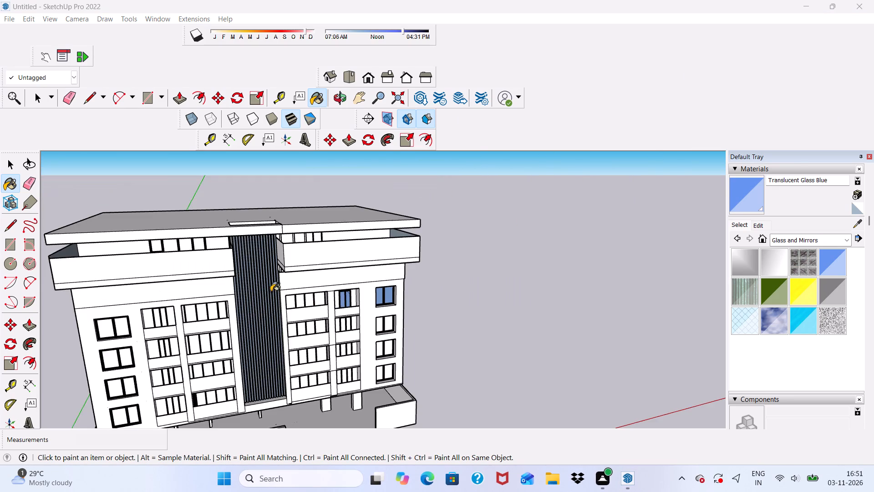
pyautogui.moveTo(241, 278); pyautogui.dragTo(100, 236, button='middle')
pyautogui.scroll(15, 472, 346)
pyautogui.click(327, 306)
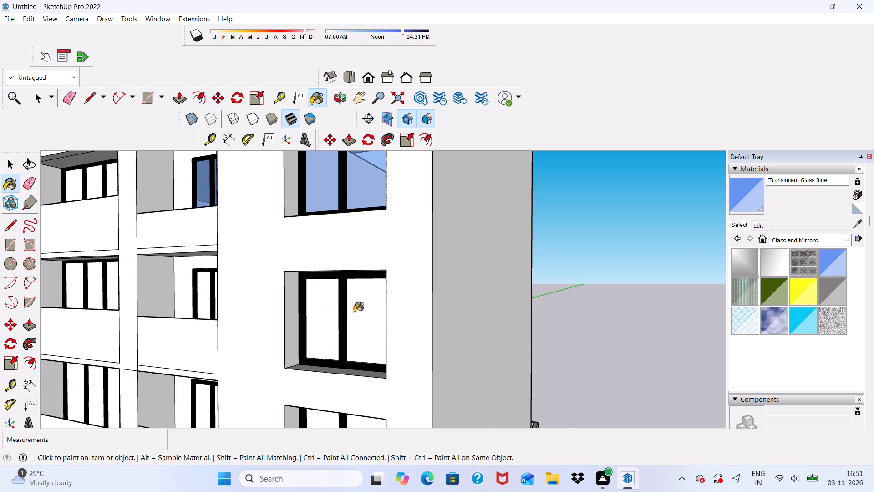
pyautogui.click(379, 318)
pyautogui.scroll(-11, 344, 266)
pyautogui.scroll(9, 370, 385)
pyautogui.click(344, 254)
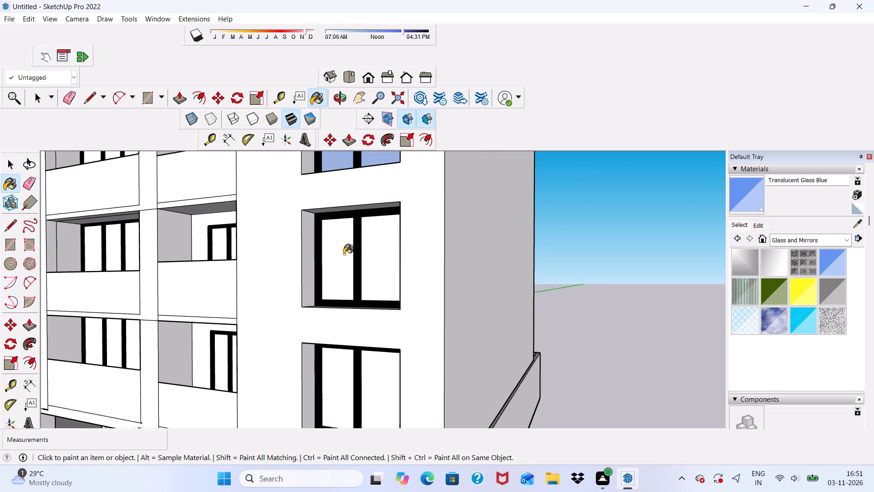
pyautogui.click(390, 260)
pyautogui.click(335, 382)
pyautogui.click(384, 385)
# Paint the panes of the three lower balcony doors beside the outer window column with Translucent Glass Blue.
pyautogui.scroll(-6, 379, 318)
pyautogui.scroll(6, 261, 334)
pyautogui.click(333, 369)
pyautogui.click(354, 374)
pyautogui.scroll(3, 321, 241)
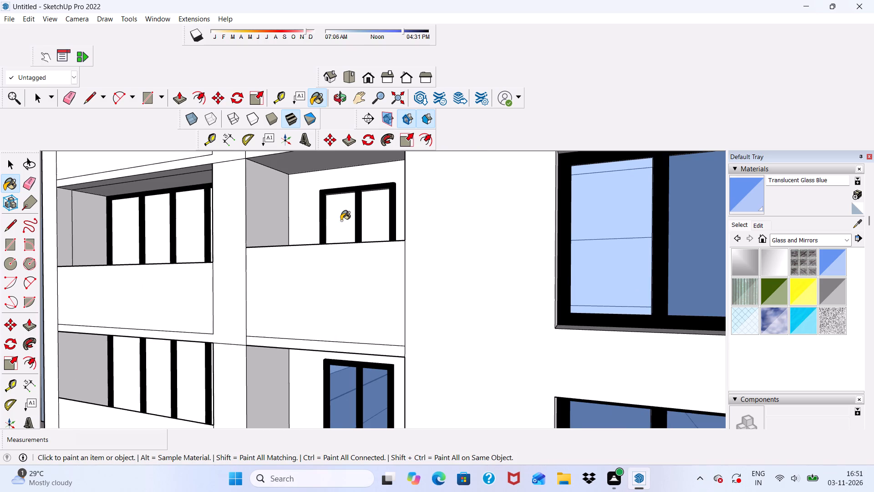
pyautogui.click(341, 220)
pyautogui.click(367, 223)
pyautogui.scroll(-18, 371, 223)
pyautogui.scroll(12, 395, 231)
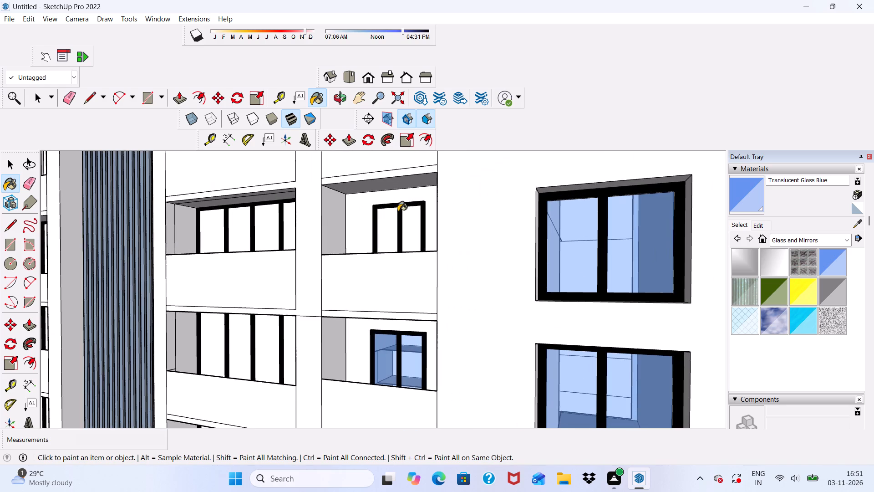
pyautogui.click(391, 221)
pyautogui.click(401, 223)
pyautogui.click(407, 221)
pyautogui.scroll(-4, 408, 221)
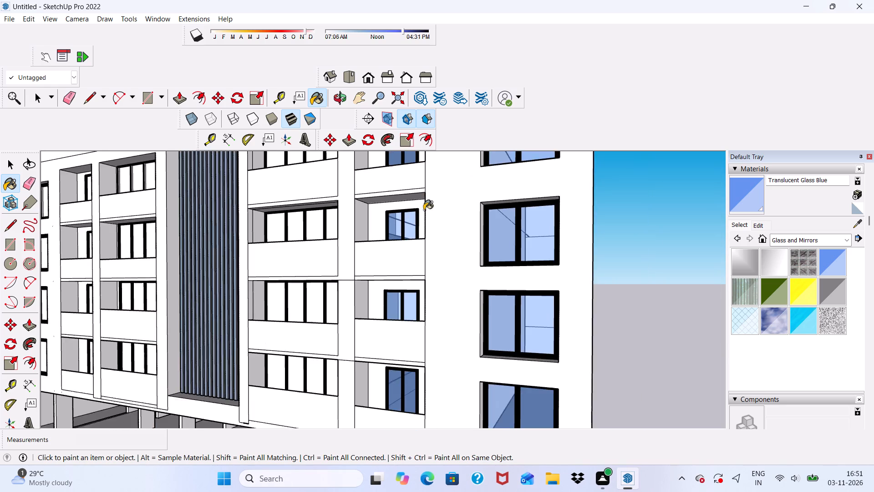
pyautogui.scroll(-7, 424, 210)
pyautogui.moveTo(366, 214); pyautogui.dragTo(473, 273, button='middle')
pyautogui.scroll(1, 473, 247)
pyautogui.scroll(-5, 434, 247)
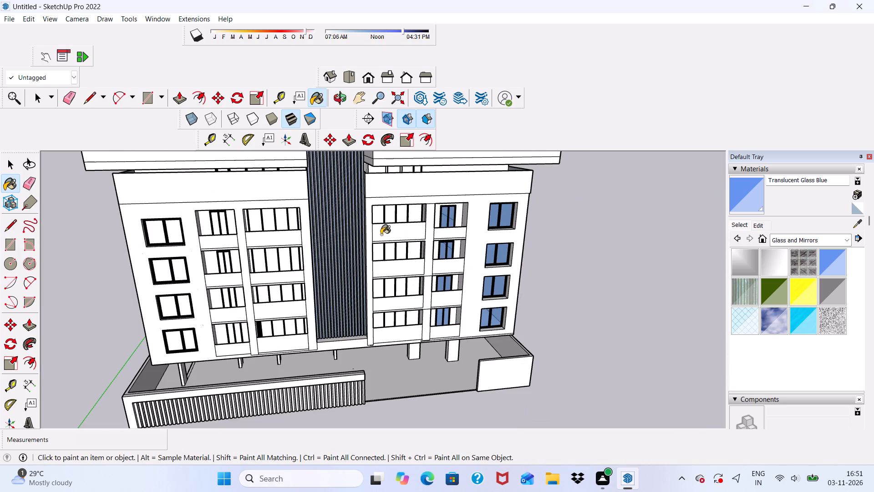
# Paint the panes of the two upper four-pane balcony windows beside the central louvres in the right wing with Translucent Glass Blue.
pyautogui.moveTo(385, 232); pyautogui.dragTo(384, 191, button='middle')
pyautogui.scroll(11, 384, 191)
pyautogui.click(378, 233)
pyautogui.click(394, 230)
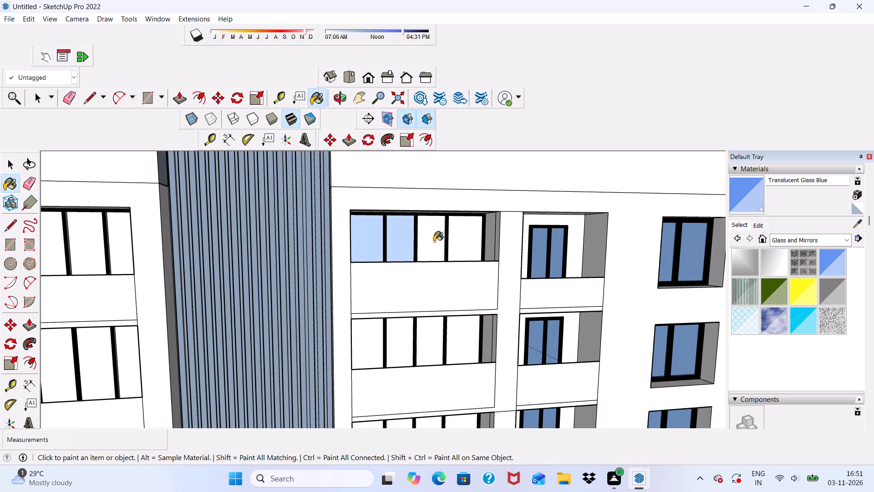
pyautogui.click(434, 241)
pyautogui.moveTo(456, 239); pyautogui.dragTo(466, 237)
pyautogui.scroll(-9, 475, 225)
pyautogui.scroll(6, 425, 285)
pyautogui.click(422, 272)
pyautogui.moveTo(439, 272); pyautogui.dragTo(448, 272)
pyautogui.click(476, 275)
pyautogui.click(490, 276)
pyautogui.click(461, 273)
# Paint the panes of the two lower four-pane balcony windows beside the central louvres in the right wing with Translucent Glass Blue.
pyautogui.scroll(-6, 452, 244)
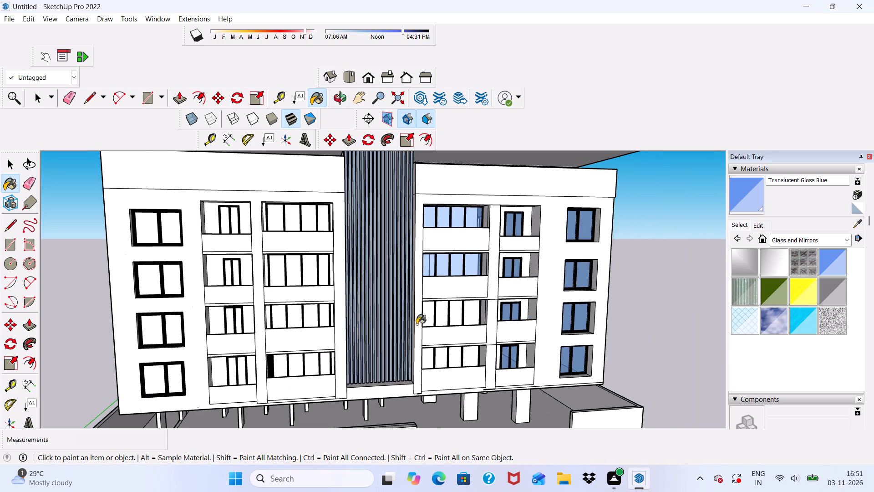
pyautogui.moveTo(403, 318); pyautogui.dragTo(457, 328, button='middle')
pyautogui.scroll(12, 455, 321)
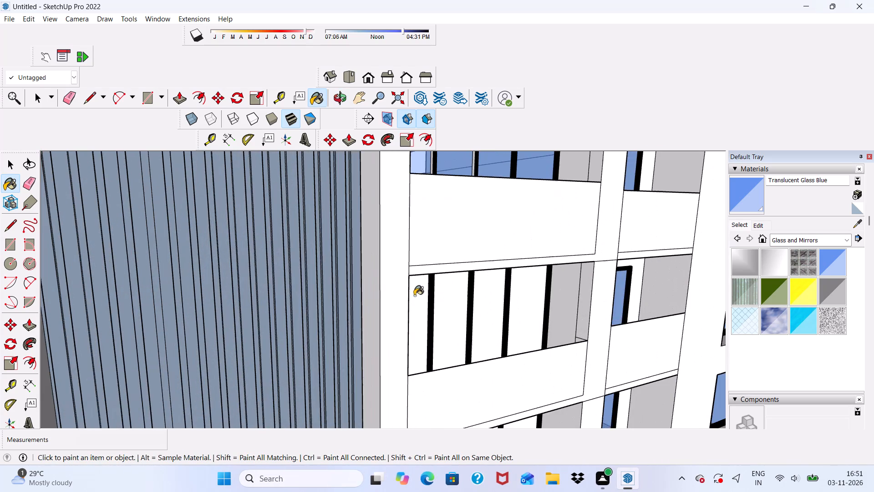
pyautogui.click(414, 296)
pyautogui.moveTo(451, 299); pyautogui.dragTo(457, 302)
pyautogui.click(490, 304)
pyautogui.click(533, 307)
pyautogui.scroll(-5, 479, 247)
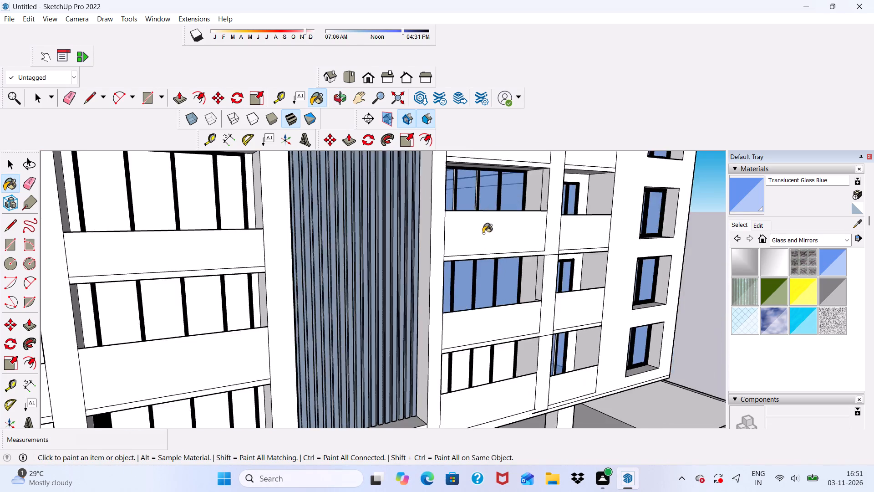
pyautogui.scroll(-7, 483, 233)
pyautogui.scroll(6, 454, 334)
pyautogui.moveTo(456, 312); pyautogui.dragTo(395, 305, button='middle')
pyautogui.scroll(5, 410, 308)
pyautogui.click(410, 307)
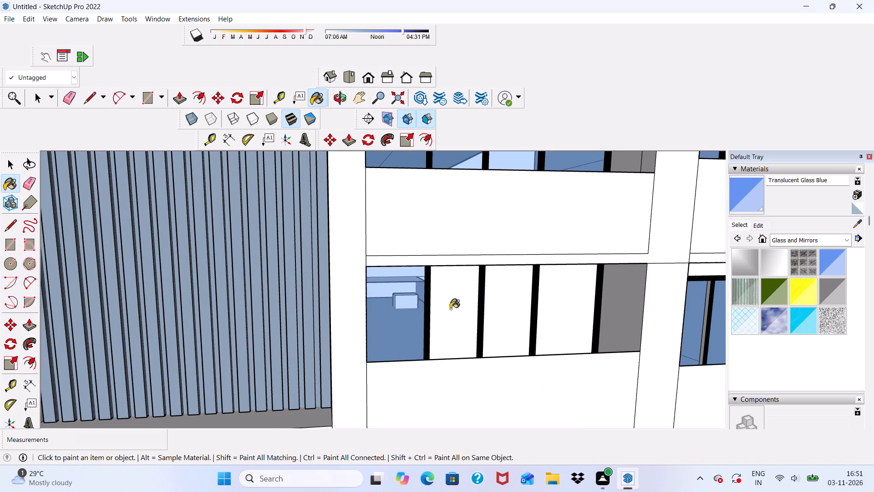
pyautogui.click(450, 309)
pyautogui.click(509, 309)
pyautogui.click(595, 307)
pyautogui.moveTo(547, 294); pyautogui.dragTo(549, 299)
# Paint both panes of the three lower two-pane windows in the left wing's outer column with Translucent Glass Blue.
pyautogui.scroll(-10, 496, 276)
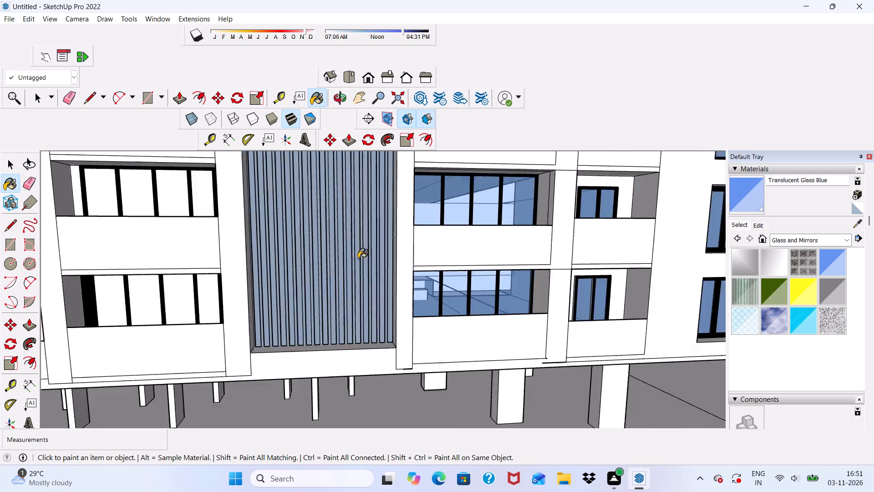
pyautogui.scroll(-2, 358, 258)
pyautogui.moveTo(396, 304); pyautogui.dragTo(437, 351, button='middle')
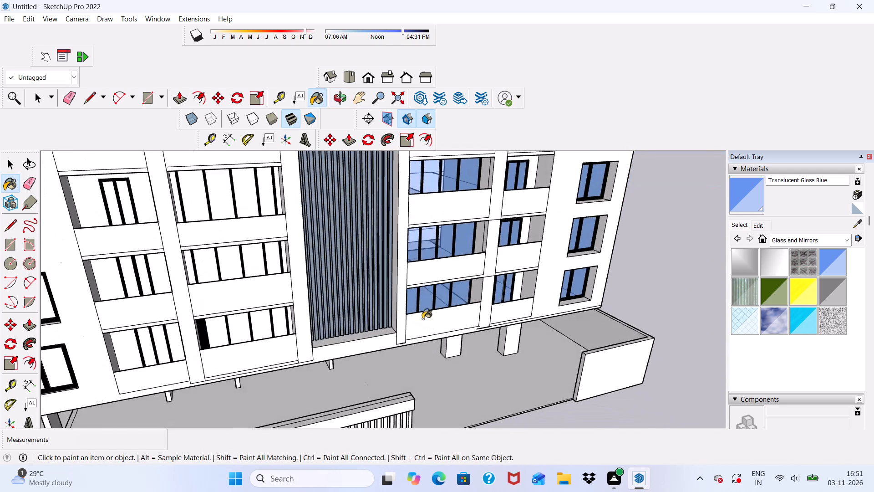
pyautogui.scroll(-5, 415, 333)
pyautogui.scroll(5, 241, 330)
pyautogui.scroll(5, 152, 387)
pyautogui.click(199, 389)
pyautogui.click(233, 389)
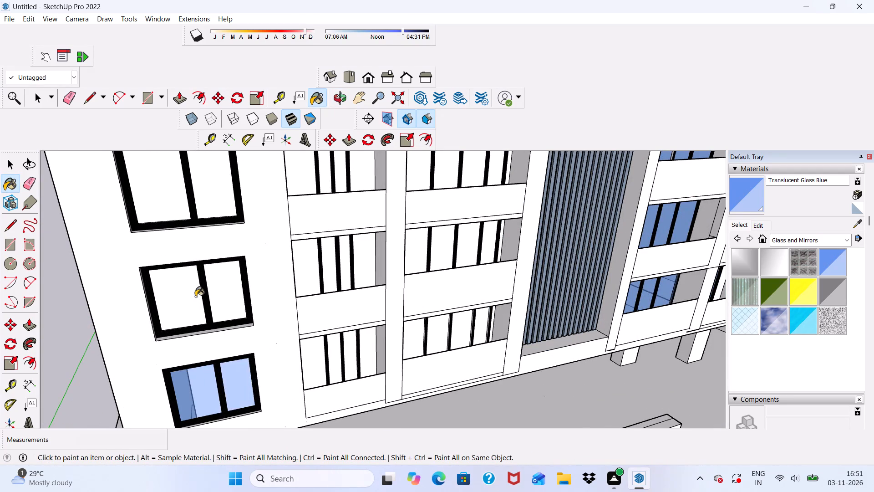
pyautogui.click(195, 297)
pyautogui.click(219, 299)
pyautogui.click(177, 201)
pyautogui.click(218, 203)
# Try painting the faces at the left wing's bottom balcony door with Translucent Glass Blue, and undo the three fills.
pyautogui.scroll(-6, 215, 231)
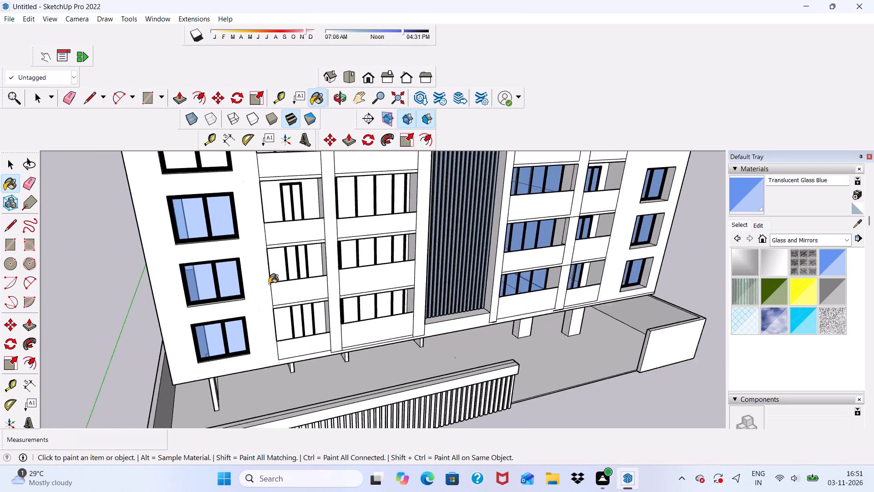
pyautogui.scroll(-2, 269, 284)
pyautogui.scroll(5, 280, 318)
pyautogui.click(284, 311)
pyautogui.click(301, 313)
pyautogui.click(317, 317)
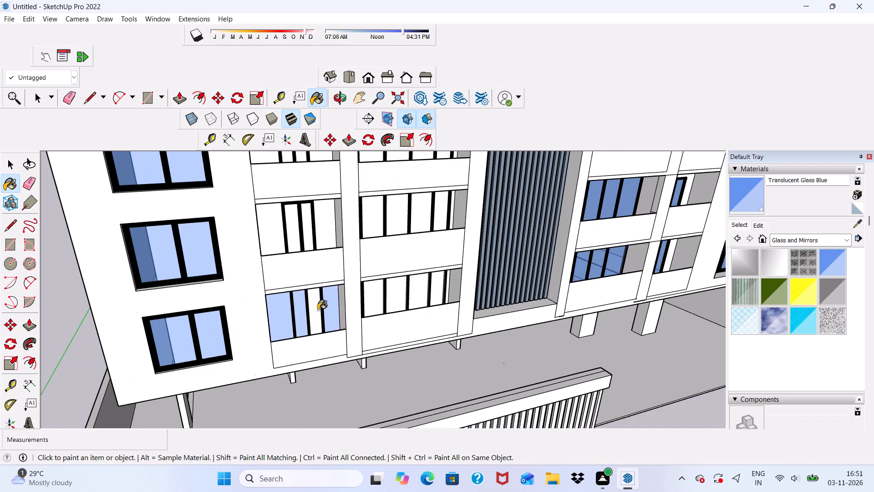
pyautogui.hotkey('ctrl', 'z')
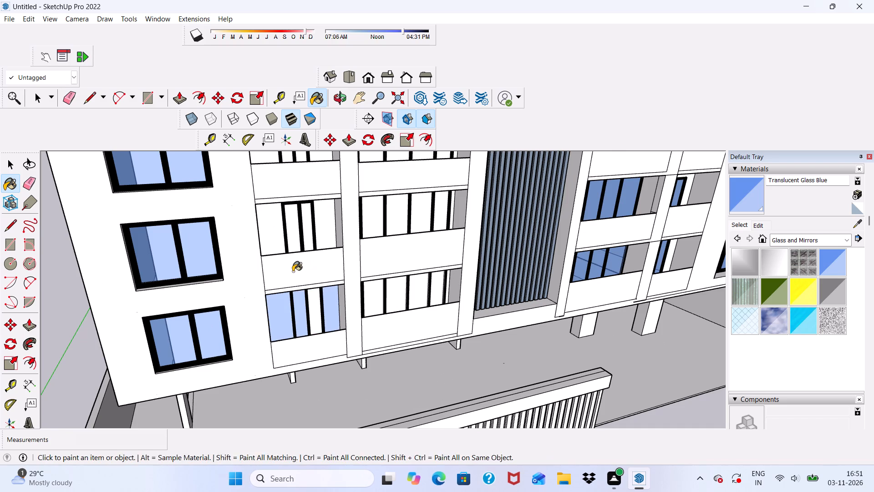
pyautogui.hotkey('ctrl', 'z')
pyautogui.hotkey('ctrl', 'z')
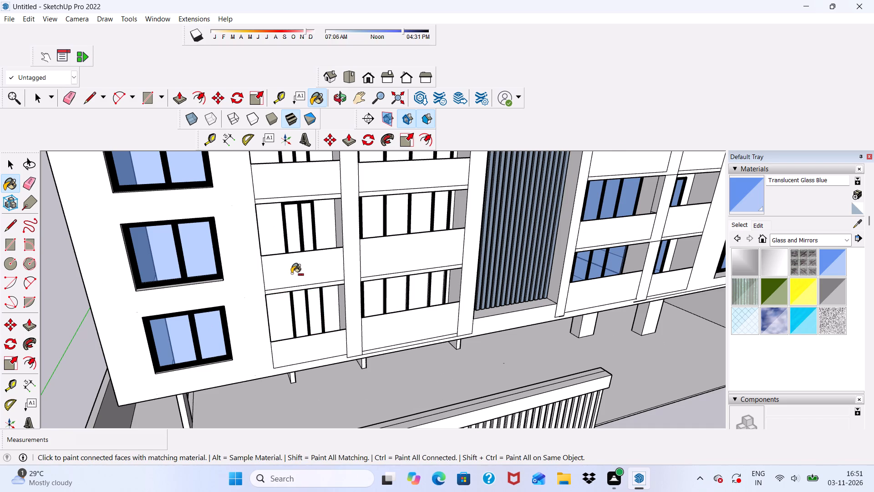
# Paint the glass panes of the three lower balcony doors in the left wing with Translucent Glass Blue, leaving the surrounding walls unpainted.
pyautogui.press('space')
pyautogui.moveTo(384, 160); pyautogui.dragTo(517, 121)
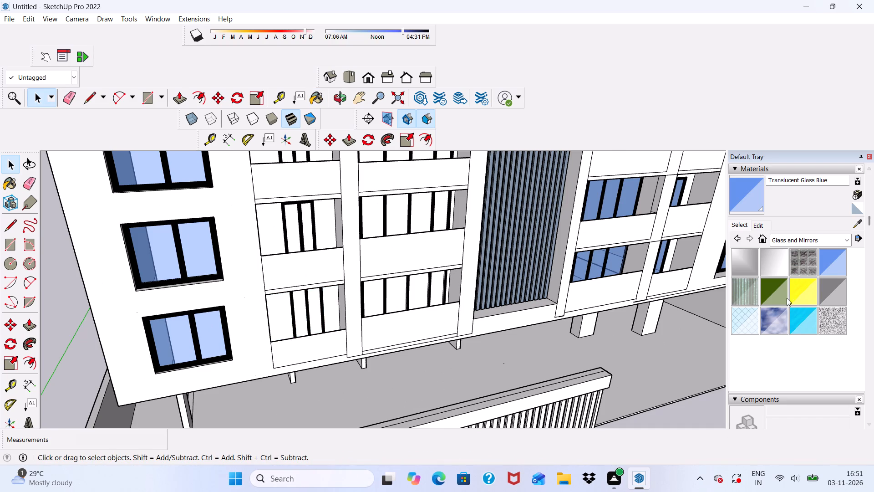
pyautogui.click(846, 258)
pyautogui.scroll(2, 826, 269)
pyautogui.scroll(-1, 827, 319)
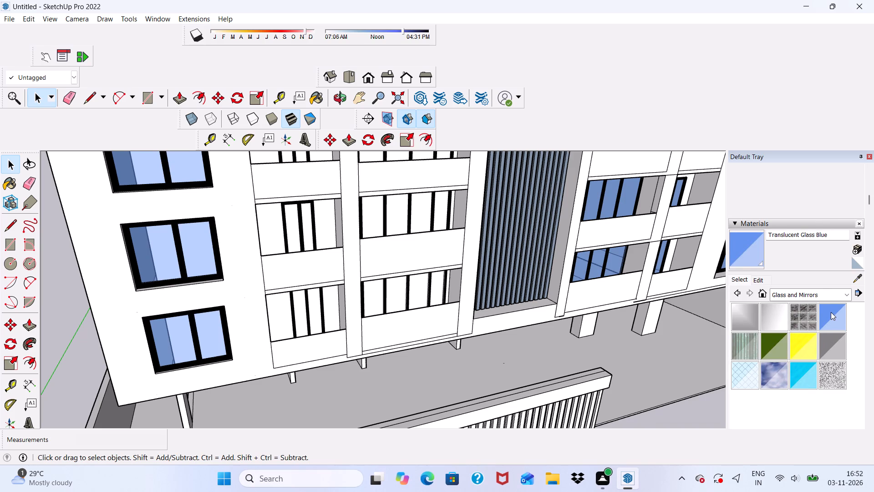
pyautogui.click(831, 312)
pyautogui.scroll(8, 358, 337)
pyautogui.click(298, 295)
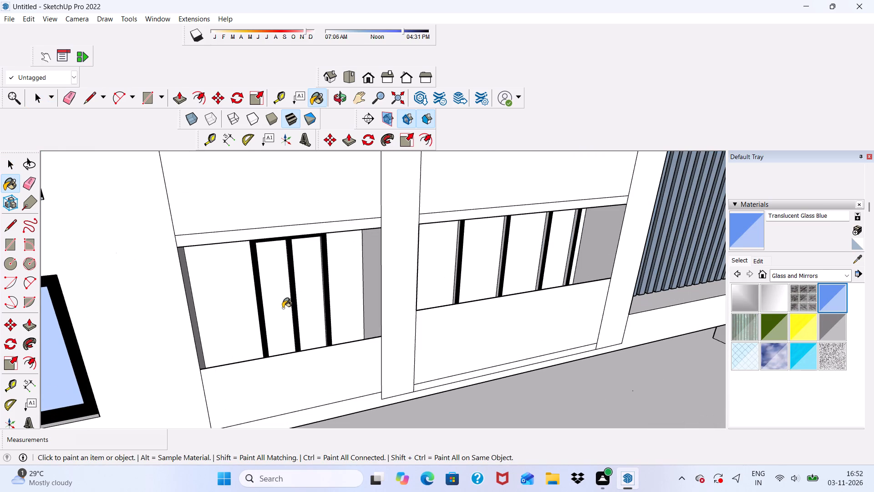
pyautogui.click(283, 308)
pyautogui.scroll(-10, 279, 339)
pyautogui.scroll(5, 320, 242)
pyautogui.scroll(5, 255, 310)
pyautogui.click(275, 285)
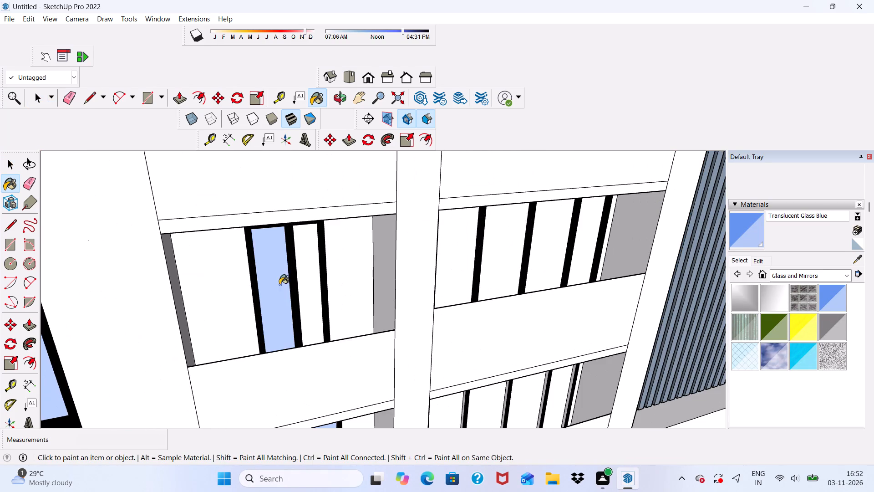
pyautogui.click(306, 282)
pyautogui.scroll(-12, 313, 297)
pyautogui.scroll(6, 351, 324)
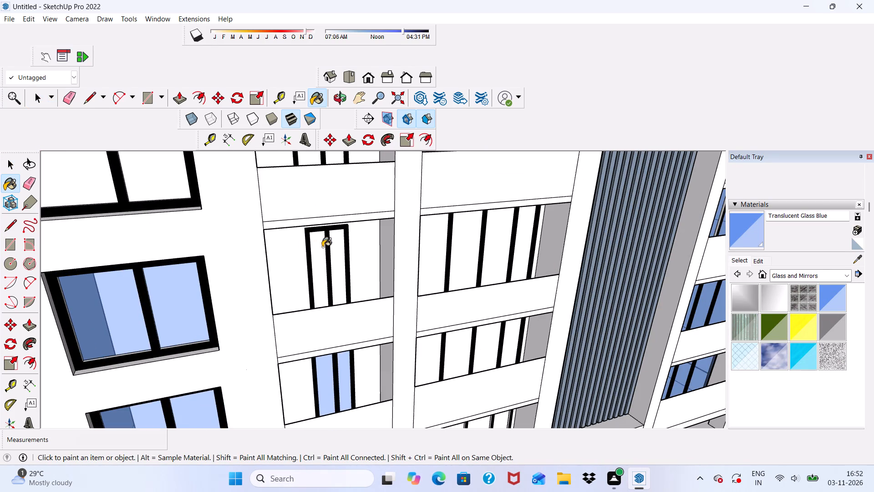
pyautogui.click(323, 247)
pyautogui.click(332, 252)
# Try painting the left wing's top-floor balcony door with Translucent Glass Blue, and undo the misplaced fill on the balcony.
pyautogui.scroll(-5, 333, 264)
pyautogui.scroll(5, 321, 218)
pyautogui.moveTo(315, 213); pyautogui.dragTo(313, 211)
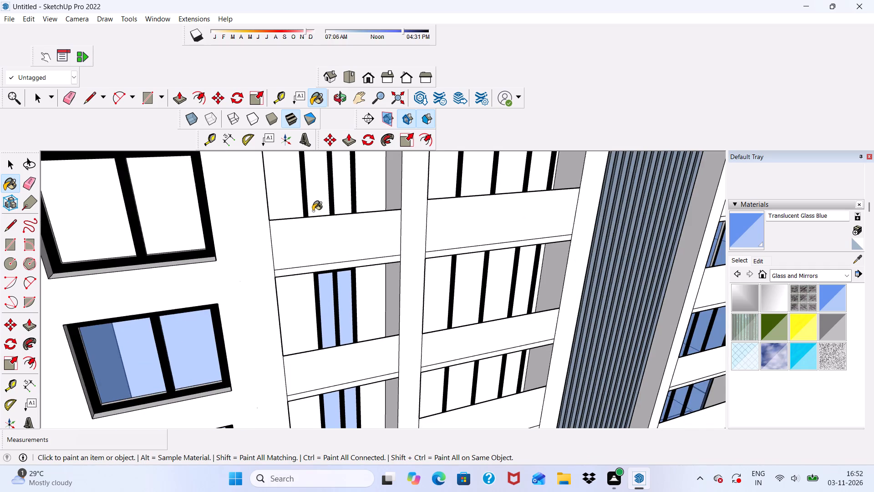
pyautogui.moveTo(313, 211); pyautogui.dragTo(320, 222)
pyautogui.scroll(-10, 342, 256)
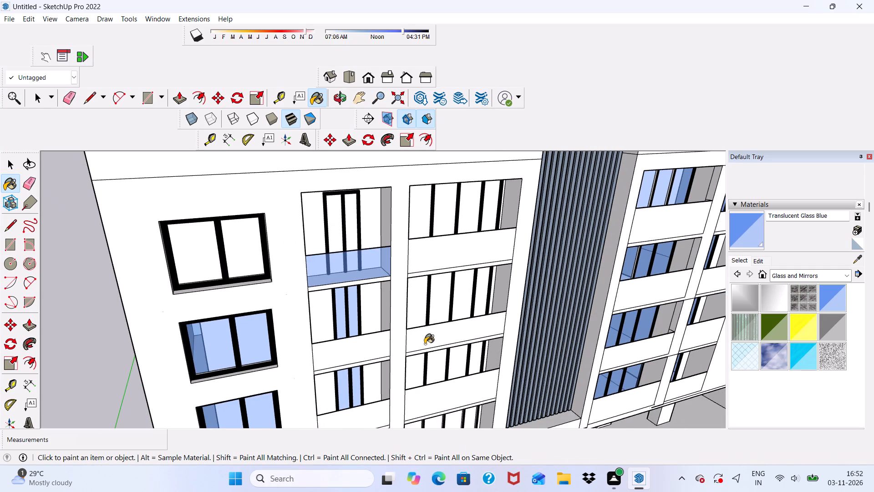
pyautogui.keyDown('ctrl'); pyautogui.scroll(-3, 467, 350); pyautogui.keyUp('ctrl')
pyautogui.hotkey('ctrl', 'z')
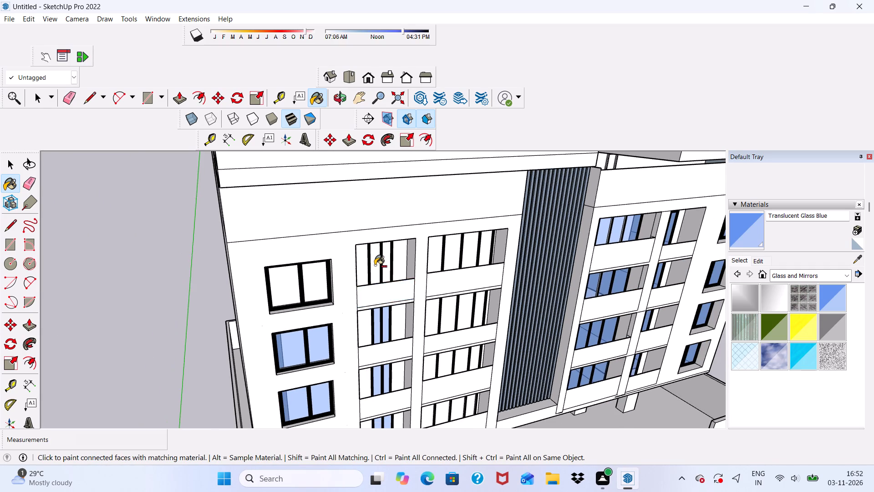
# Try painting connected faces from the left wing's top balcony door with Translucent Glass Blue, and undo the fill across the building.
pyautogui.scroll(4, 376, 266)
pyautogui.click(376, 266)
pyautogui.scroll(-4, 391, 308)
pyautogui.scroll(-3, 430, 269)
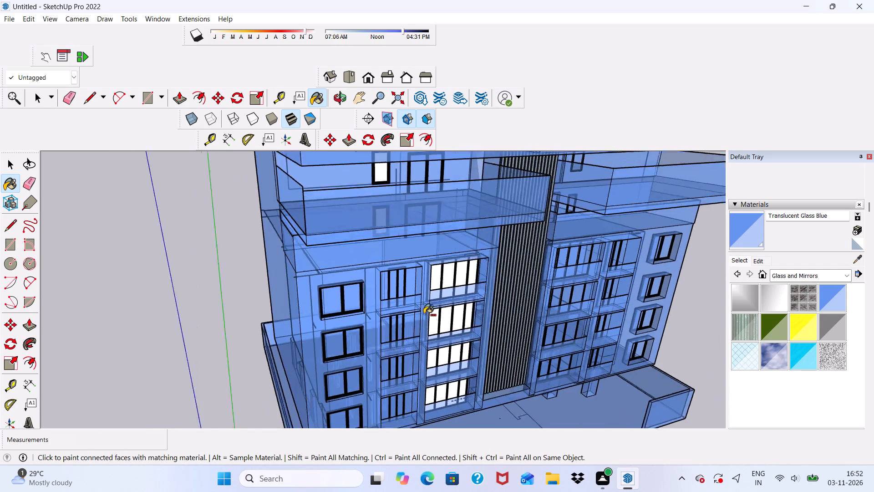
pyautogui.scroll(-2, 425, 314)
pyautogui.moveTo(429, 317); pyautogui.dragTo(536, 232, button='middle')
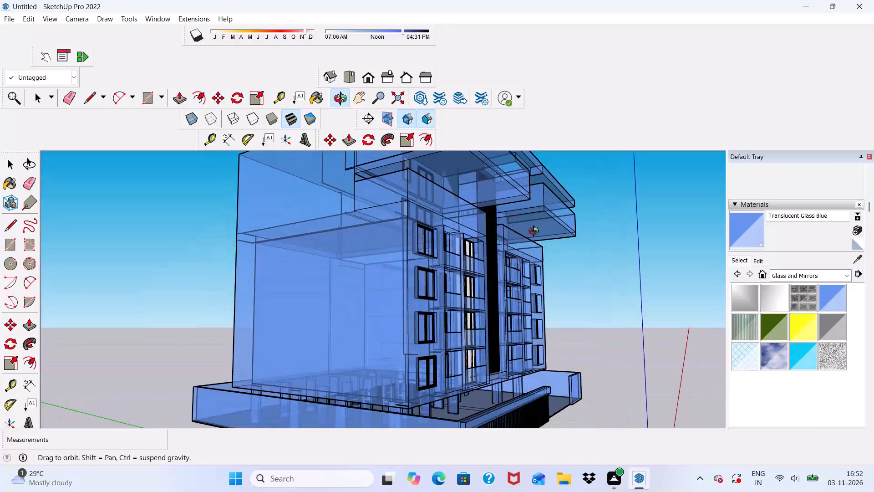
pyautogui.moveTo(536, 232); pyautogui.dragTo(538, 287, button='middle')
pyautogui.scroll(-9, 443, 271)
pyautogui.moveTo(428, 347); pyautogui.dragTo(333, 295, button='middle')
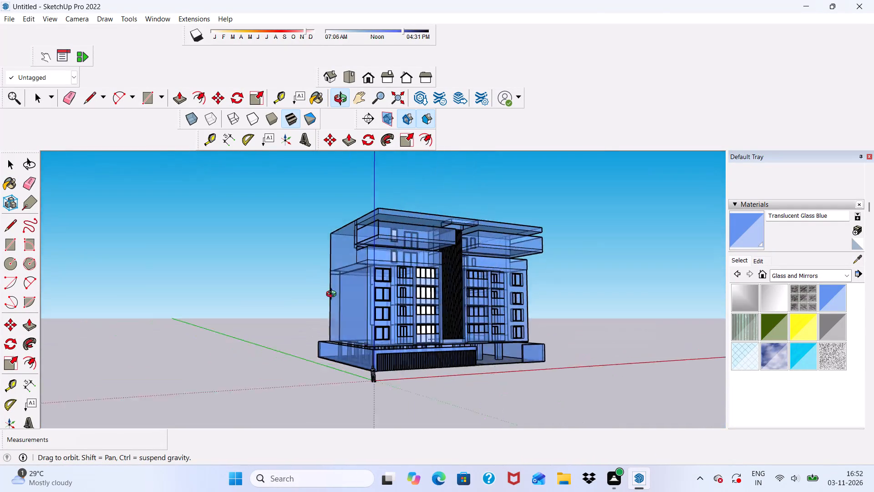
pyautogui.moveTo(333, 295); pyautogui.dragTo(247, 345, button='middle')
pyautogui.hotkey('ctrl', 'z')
# Paint both glass panes of the left wing's top-floor balcony door with Translucent Glass Blue, affecting only those faces.
pyautogui.scroll(6, 351, 302)
pyautogui.scroll(-1, 361, 297)
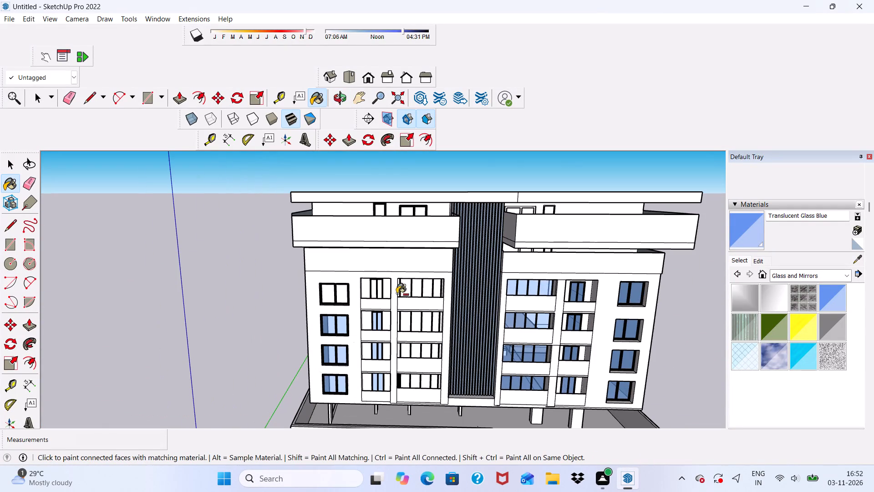
pyautogui.press('space')
pyautogui.click(838, 296)
pyautogui.scroll(5, 283, 275)
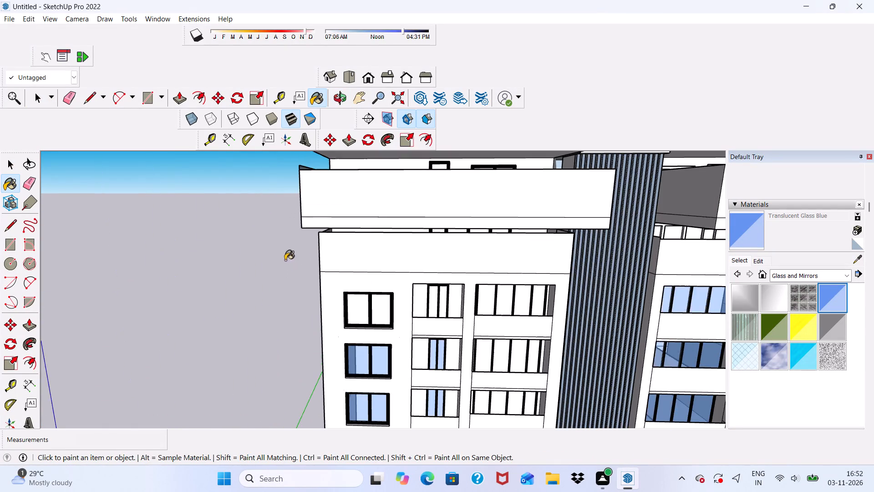
pyautogui.scroll(10, 409, 292)
pyautogui.click(442, 304)
pyautogui.click(478, 308)
# Paint all four panes of the top-floor balcony window beside the louvres in the left wing with Translucent Glass Blue.
pyautogui.scroll(-6, 357, 263)
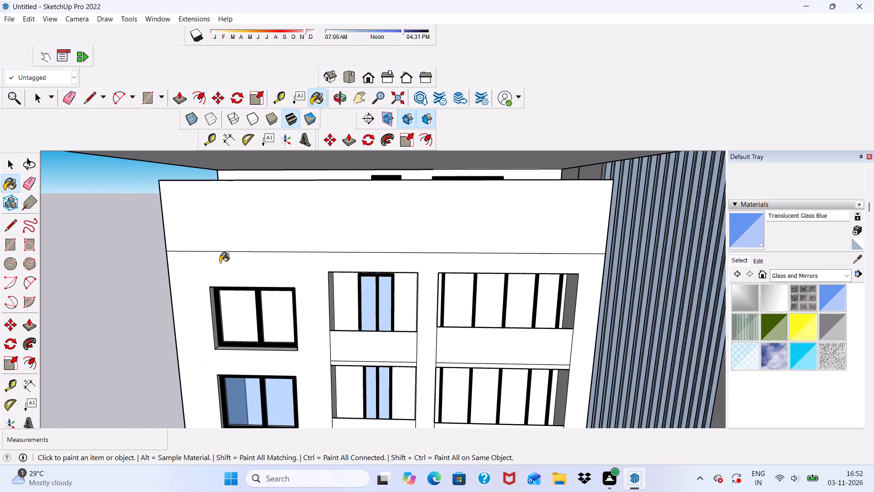
pyautogui.scroll(-15, 57, 303)
pyautogui.scroll(1, 549, 285)
pyautogui.scroll(-2, 460, 377)
pyautogui.scroll(-1, 383, 373)
pyautogui.scroll(-8, 246, 260)
pyautogui.moveTo(490, 147); pyautogui.dragTo(517, 174, button='middle')
pyautogui.scroll(1, 515, 177)
pyautogui.scroll(-3, 447, 338)
pyautogui.moveTo(431, 354); pyautogui.dragTo(490, 239, button='middle')
pyautogui.scroll(5, 488, 241)
pyautogui.scroll(5, 313, 359)
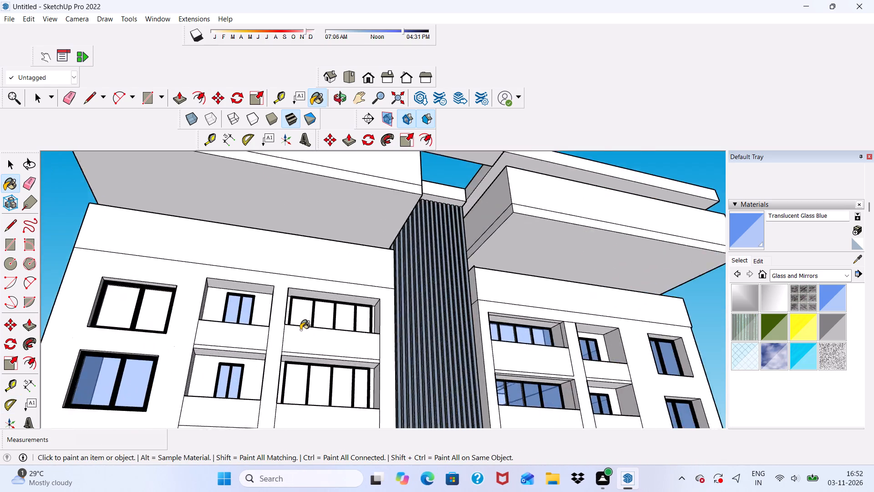
pyautogui.scroll(6, 300, 330)
pyautogui.click(295, 305)
pyautogui.click(341, 316)
pyautogui.click(378, 319)
pyautogui.click(402, 318)
# Paint the panes of the two middle four-pane balcony windows beside the louvres in the left wing with Translucent Glass Blue.
pyautogui.scroll(-6, 388, 259)
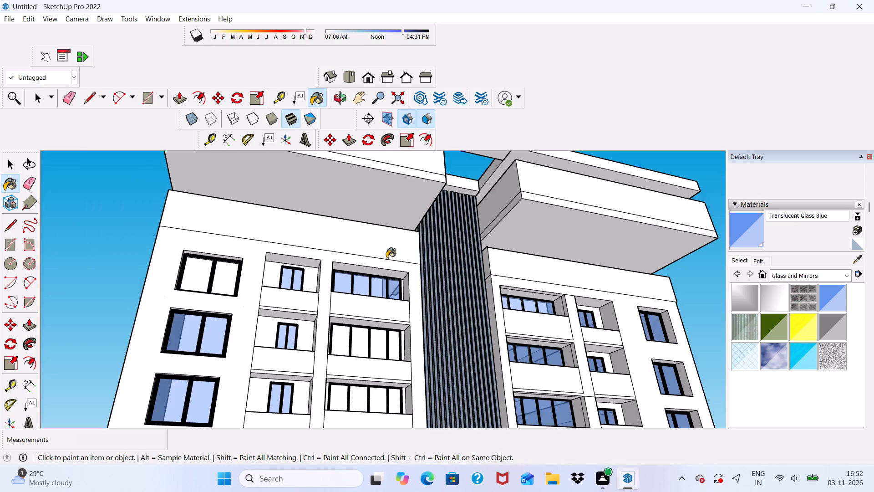
pyautogui.scroll(-4, 386, 258)
pyautogui.scroll(6, 356, 335)
pyautogui.click(350, 311)
pyautogui.click(371, 314)
pyautogui.click(405, 319)
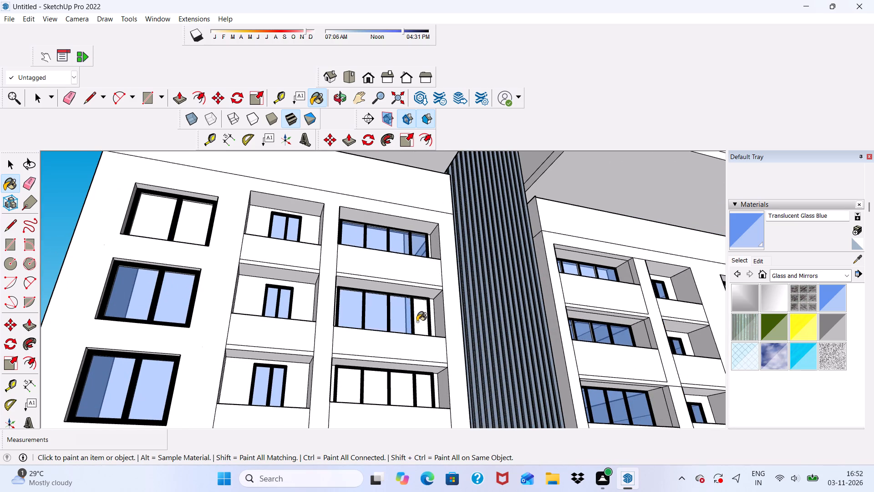
pyautogui.click(418, 323)
pyautogui.scroll(-5, 362, 238)
pyautogui.scroll(10, 359, 363)
pyautogui.click(352, 306)
pyautogui.click(396, 319)
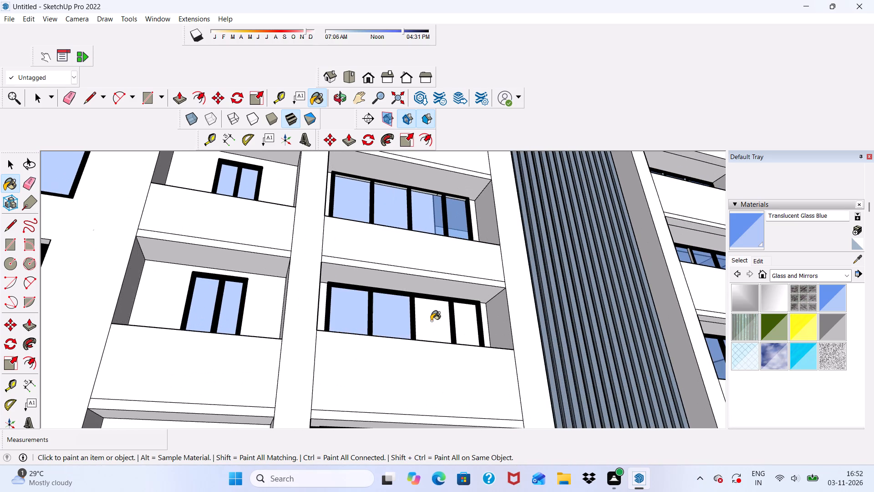
pyautogui.click(439, 321)
pyautogui.click(469, 328)
# Paint the four panes of the bottom balcony window beside the louvres in the left wing with Translucent Glass Blue.
pyautogui.scroll(-12, 421, 232)
pyautogui.scroll(6, 392, 334)
pyautogui.scroll(-1, 388, 311)
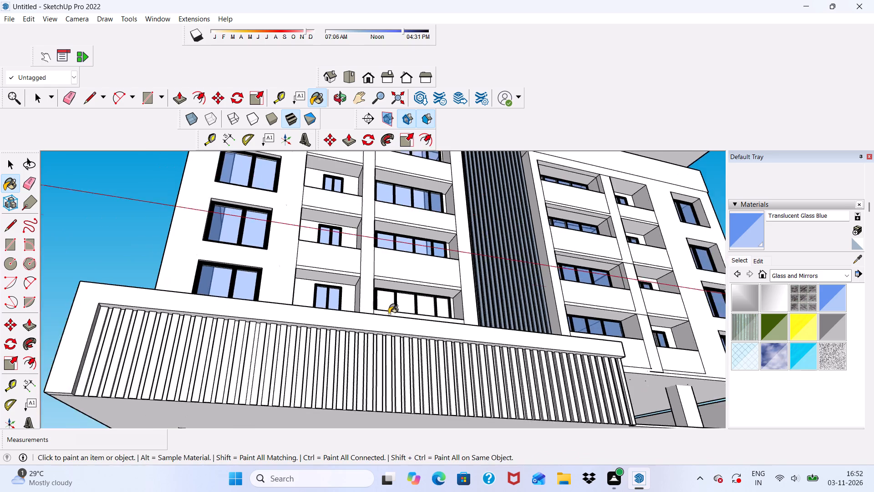
pyautogui.moveTo(389, 315); pyautogui.dragTo(356, 406, button='middle')
pyautogui.scroll(5, 368, 379)
pyautogui.moveTo(385, 258); pyautogui.dragTo(395, 262)
pyautogui.moveTo(432, 261); pyautogui.dragTo(441, 261)
pyautogui.click(479, 247)
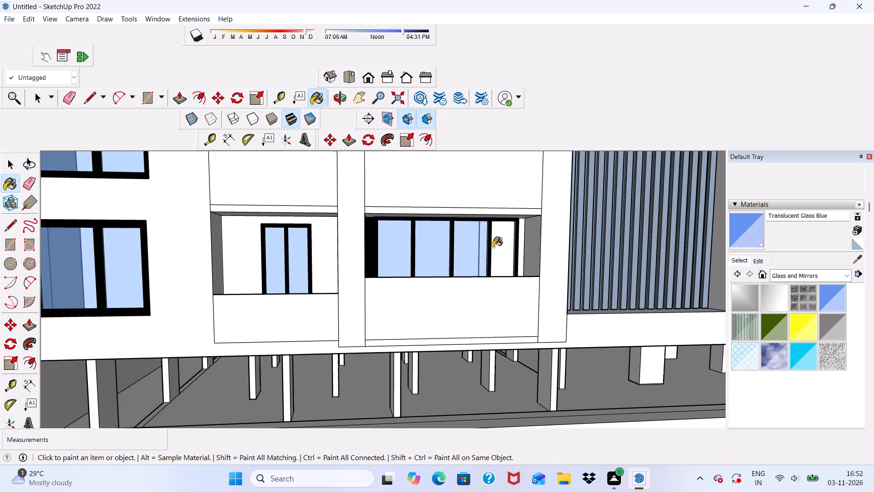
pyautogui.click(503, 250)
# Paint both panes of the top two-pane window in the left wing's outer column with Translucent Glass Blue.
pyautogui.scroll(-12, 501, 229)
pyautogui.scroll(5, 381, 194)
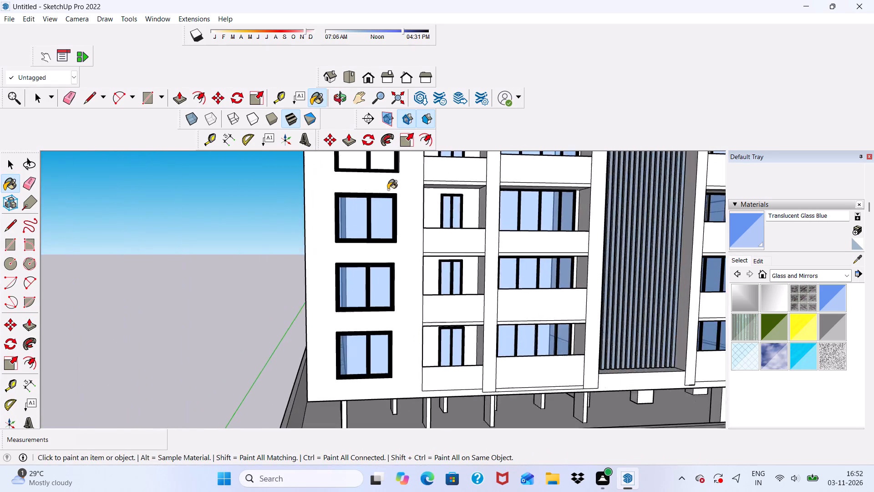
pyautogui.scroll(-4, 401, 234)
pyautogui.scroll(2, 386, 192)
pyautogui.click(361, 196)
pyautogui.click(393, 195)
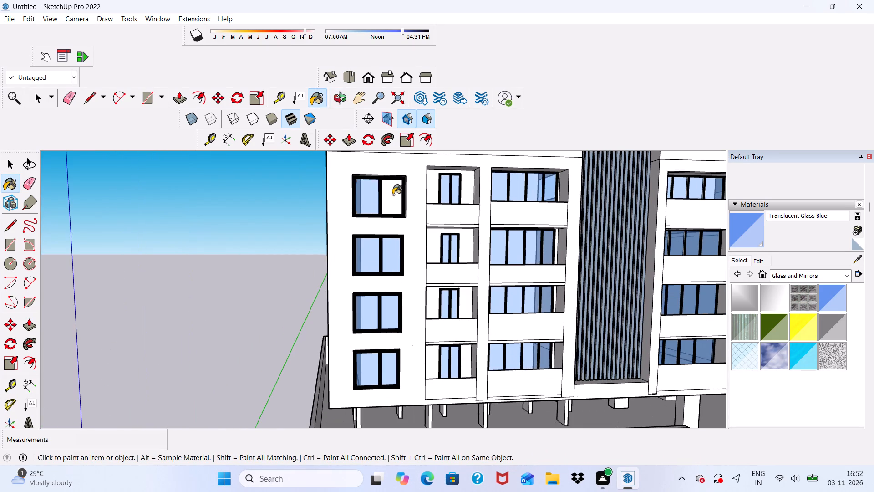
pyautogui.scroll(-12, 386, 219)
pyautogui.moveTo(425, 290); pyautogui.dragTo(347, 345, button='middle')
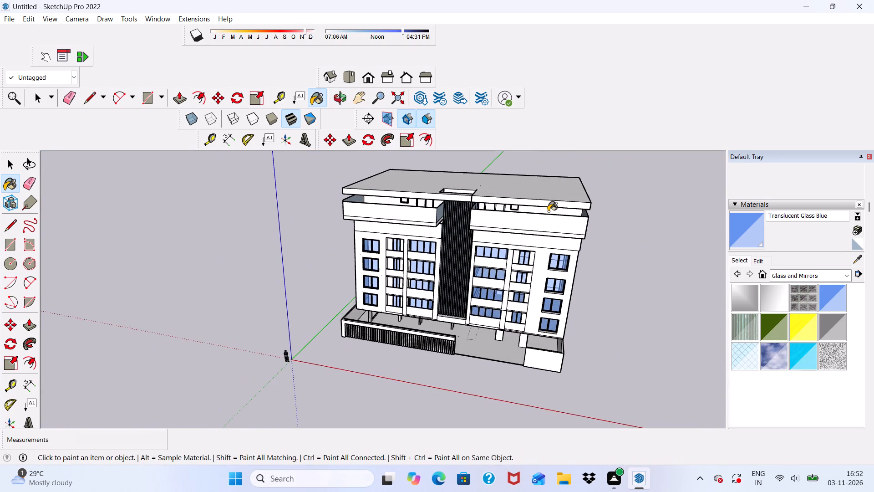
# Examine the glazed windows and balconies across the building's front facade.
pyautogui.scroll(10, 539, 251)
pyautogui.moveTo(521, 301); pyautogui.dragTo(540, 232, button='middle')
pyautogui.scroll(-5, 542, 203)
pyautogui.moveTo(320, 323); pyautogui.dragTo(400, 368, button='middle')
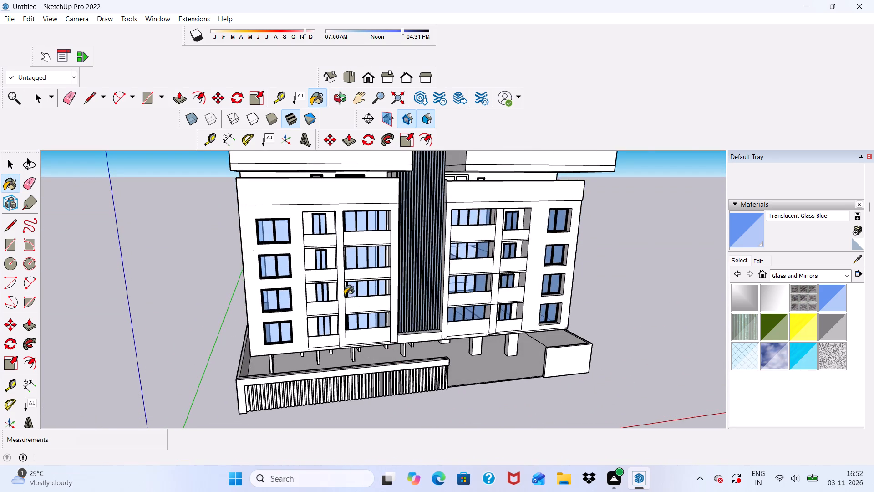
pyautogui.scroll(6, 340, 259)
pyautogui.scroll(-5, 342, 234)
pyautogui.moveTo(346, 297); pyautogui.dragTo(261, 299, button='middle')
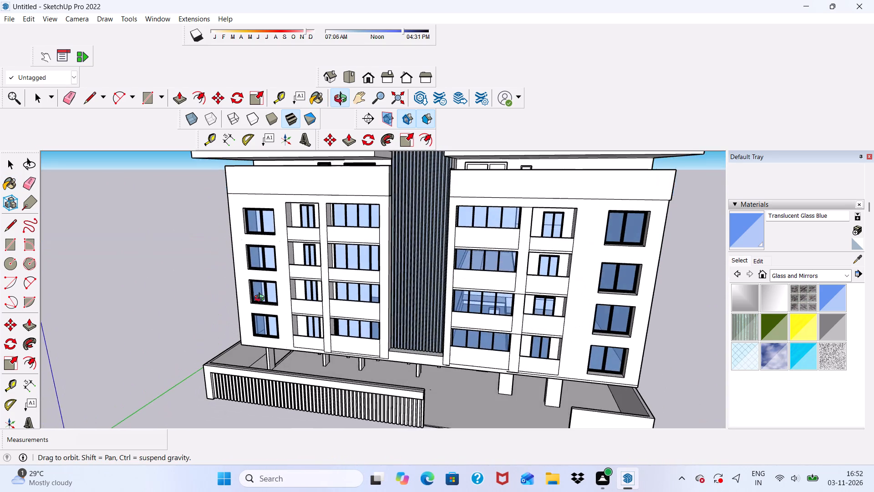
pyautogui.moveTo(261, 299); pyautogui.dragTo(267, 320, button='middle')
pyautogui.moveTo(383, 280); pyautogui.dragTo(399, 202, button='middle')
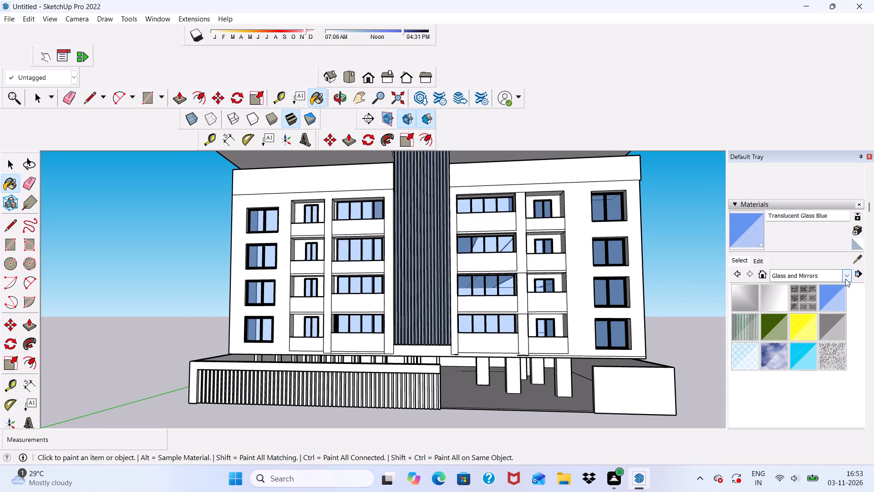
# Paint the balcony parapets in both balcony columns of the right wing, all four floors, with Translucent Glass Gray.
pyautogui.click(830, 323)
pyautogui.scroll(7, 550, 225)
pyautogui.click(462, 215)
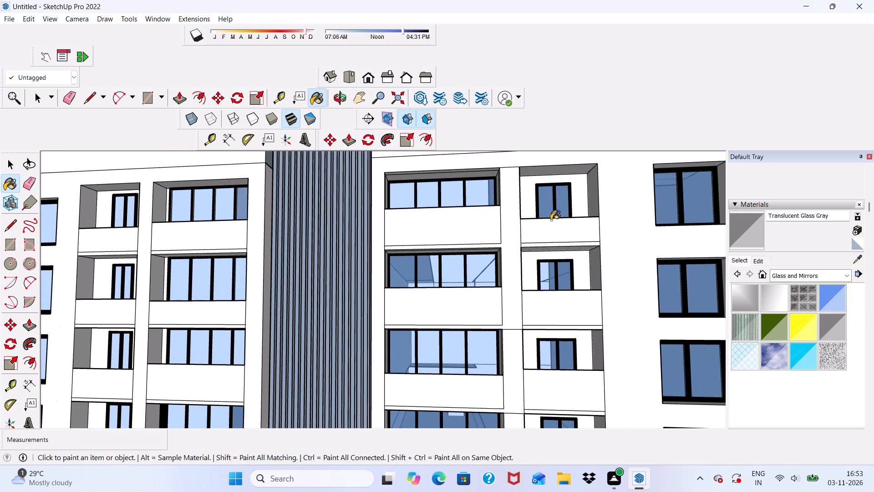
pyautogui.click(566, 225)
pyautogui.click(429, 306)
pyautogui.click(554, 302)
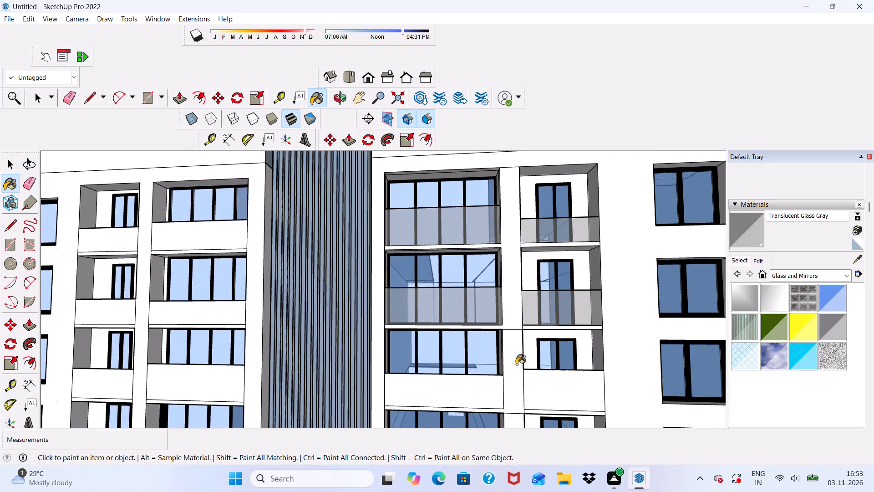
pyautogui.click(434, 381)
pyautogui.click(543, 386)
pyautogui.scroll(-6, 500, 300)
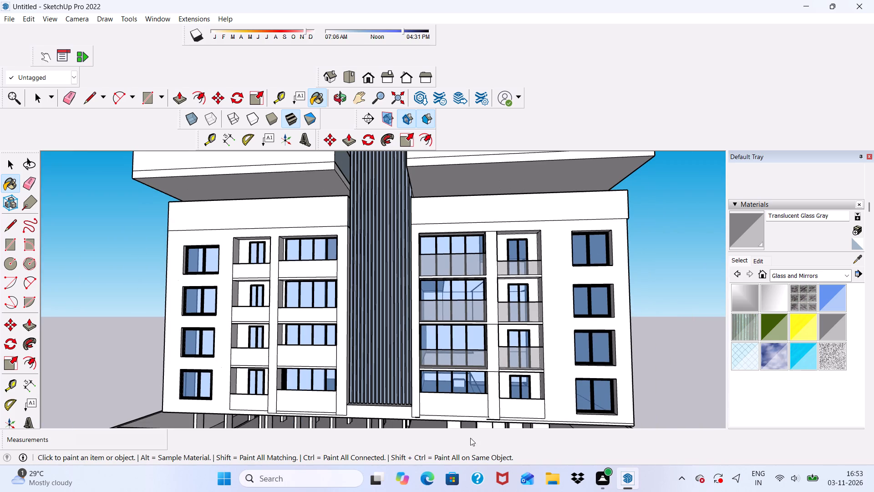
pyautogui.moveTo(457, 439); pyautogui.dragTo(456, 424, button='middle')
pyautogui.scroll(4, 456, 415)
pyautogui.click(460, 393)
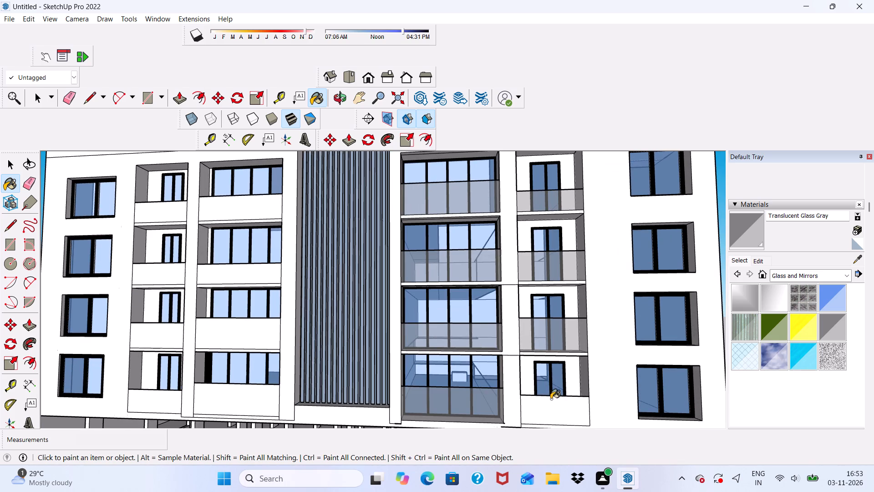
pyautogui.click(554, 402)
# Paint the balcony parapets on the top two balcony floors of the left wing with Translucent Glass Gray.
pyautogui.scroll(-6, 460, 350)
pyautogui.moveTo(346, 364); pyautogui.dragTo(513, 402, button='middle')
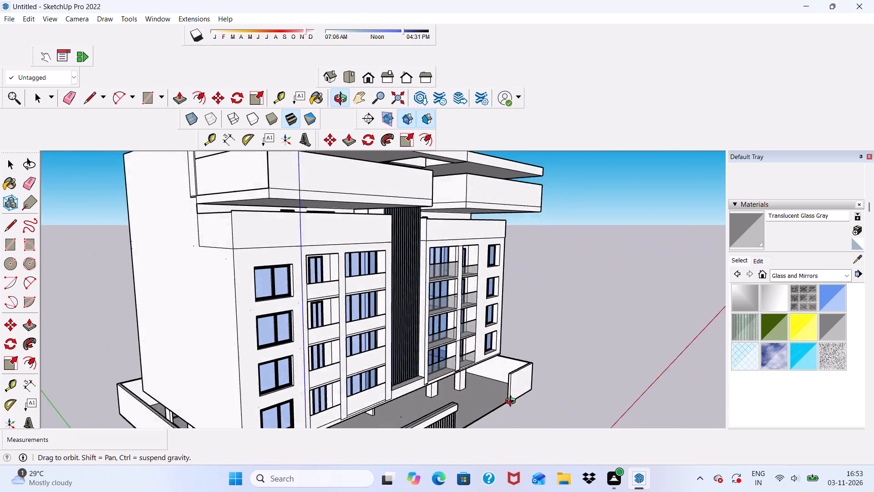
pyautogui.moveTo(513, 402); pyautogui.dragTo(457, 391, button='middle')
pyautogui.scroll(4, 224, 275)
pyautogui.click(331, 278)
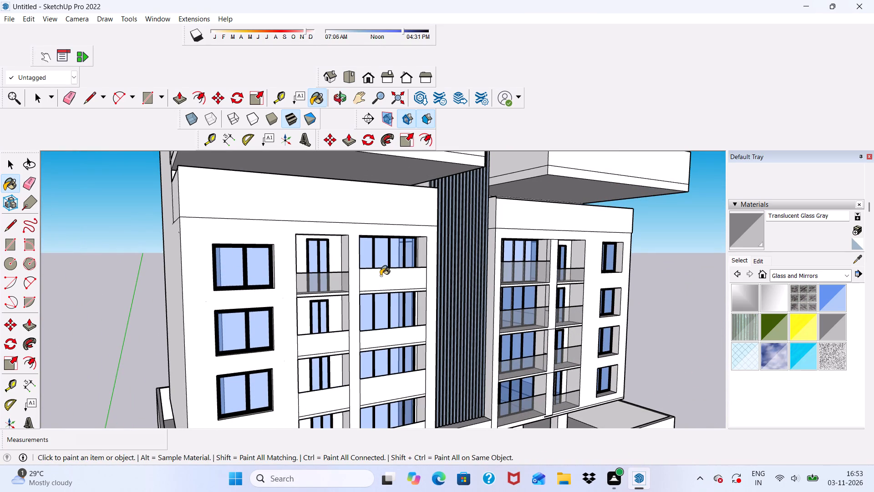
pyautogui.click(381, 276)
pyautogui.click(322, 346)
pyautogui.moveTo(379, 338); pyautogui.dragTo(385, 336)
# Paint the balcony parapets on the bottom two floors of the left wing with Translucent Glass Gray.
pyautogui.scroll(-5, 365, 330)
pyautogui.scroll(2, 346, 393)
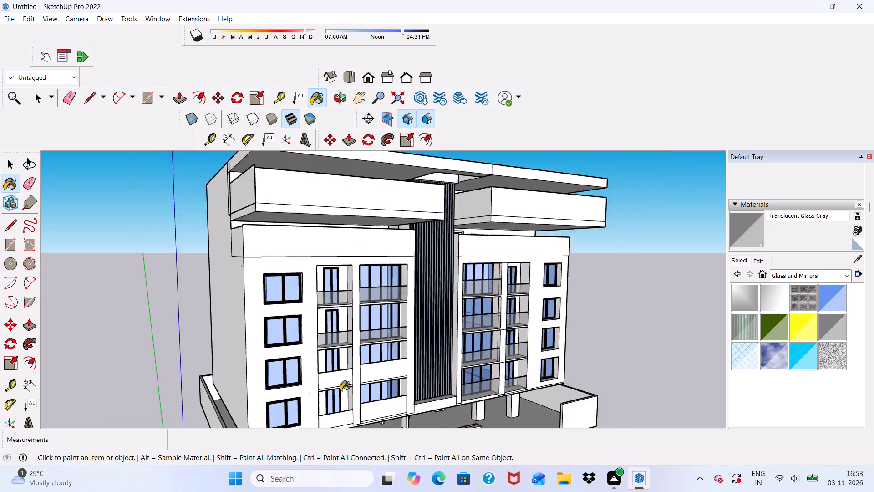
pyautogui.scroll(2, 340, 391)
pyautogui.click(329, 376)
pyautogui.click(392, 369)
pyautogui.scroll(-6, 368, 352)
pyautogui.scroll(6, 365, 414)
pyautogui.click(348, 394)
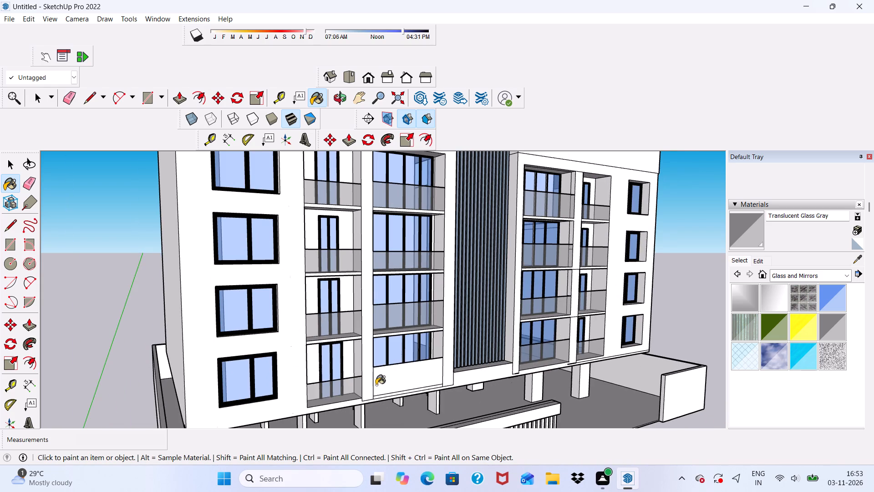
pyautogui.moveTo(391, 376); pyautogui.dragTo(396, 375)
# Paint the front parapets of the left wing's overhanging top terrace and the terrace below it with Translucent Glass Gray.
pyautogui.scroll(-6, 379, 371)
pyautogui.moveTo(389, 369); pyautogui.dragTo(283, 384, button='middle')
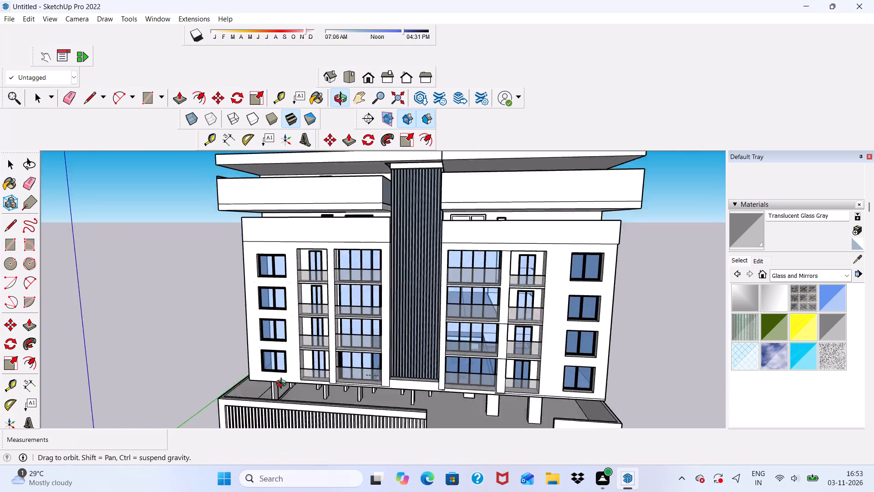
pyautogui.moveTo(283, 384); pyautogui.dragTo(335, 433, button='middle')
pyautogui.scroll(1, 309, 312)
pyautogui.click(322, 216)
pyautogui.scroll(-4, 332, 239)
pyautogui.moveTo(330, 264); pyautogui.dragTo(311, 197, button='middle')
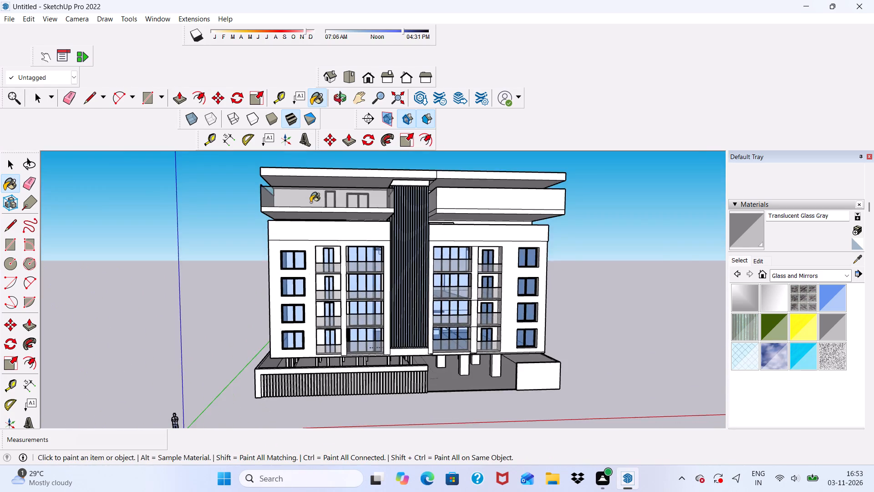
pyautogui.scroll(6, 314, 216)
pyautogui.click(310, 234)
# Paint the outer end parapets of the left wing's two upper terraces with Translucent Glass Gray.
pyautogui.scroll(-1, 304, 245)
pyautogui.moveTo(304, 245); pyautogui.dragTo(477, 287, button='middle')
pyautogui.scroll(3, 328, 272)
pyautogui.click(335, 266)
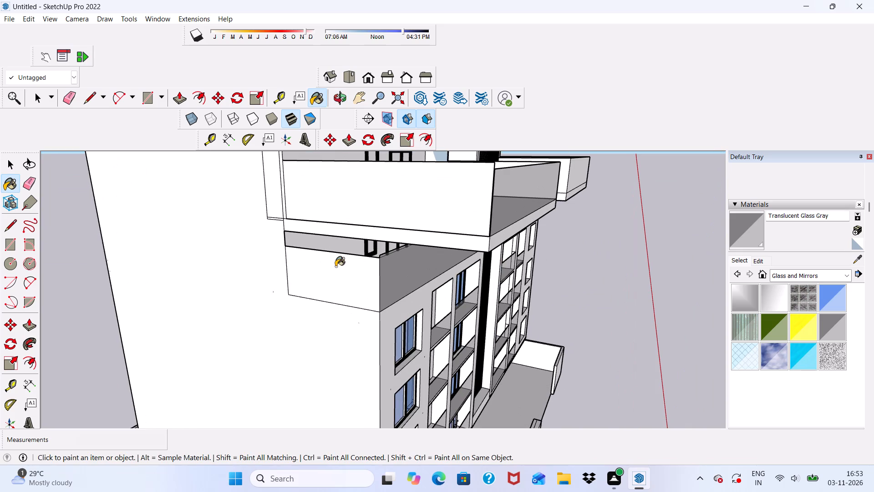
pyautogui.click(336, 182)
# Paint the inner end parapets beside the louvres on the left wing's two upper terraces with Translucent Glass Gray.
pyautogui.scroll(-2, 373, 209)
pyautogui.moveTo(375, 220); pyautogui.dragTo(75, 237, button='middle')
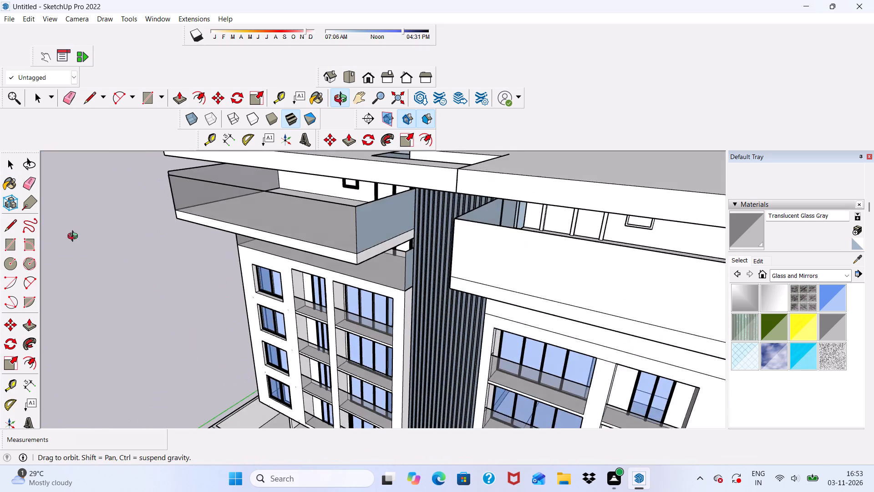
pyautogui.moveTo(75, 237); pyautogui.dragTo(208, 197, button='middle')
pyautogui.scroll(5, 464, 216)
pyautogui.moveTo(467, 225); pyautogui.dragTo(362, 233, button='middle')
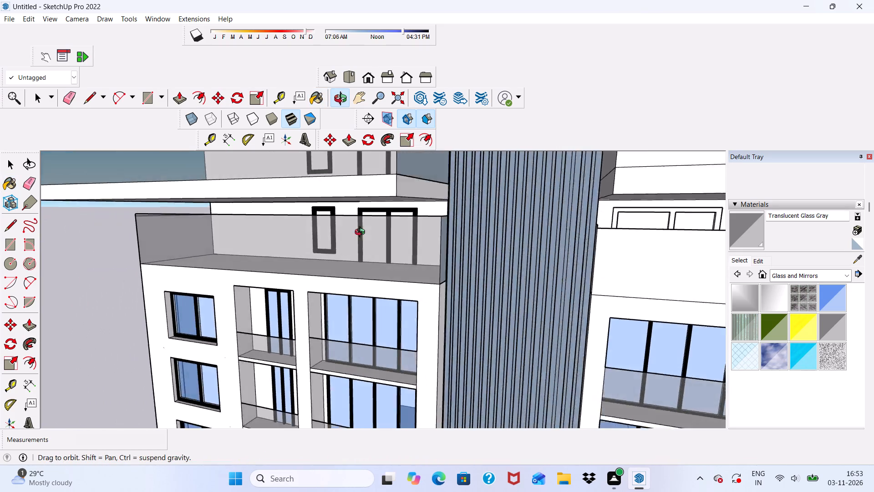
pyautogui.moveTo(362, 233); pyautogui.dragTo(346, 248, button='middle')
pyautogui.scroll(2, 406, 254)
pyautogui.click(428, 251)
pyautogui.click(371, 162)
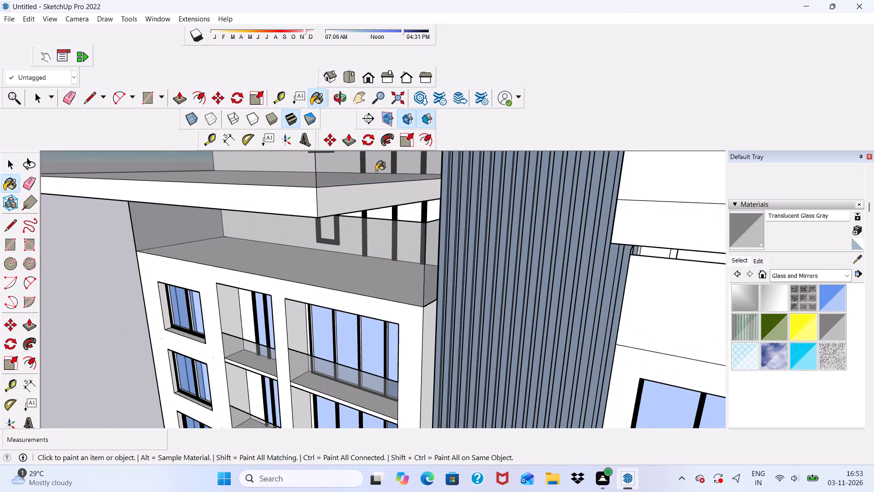
# Repaint the front parapets of the left wing's two upper terraces with Translucent Glass Blue.
pyautogui.scroll(-12, 377, 190)
pyautogui.moveTo(391, 270); pyautogui.dragTo(503, 215, button='middle')
pyautogui.scroll(-4, 497, 187)
pyautogui.moveTo(474, 275); pyautogui.dragTo(437, 307, button='middle')
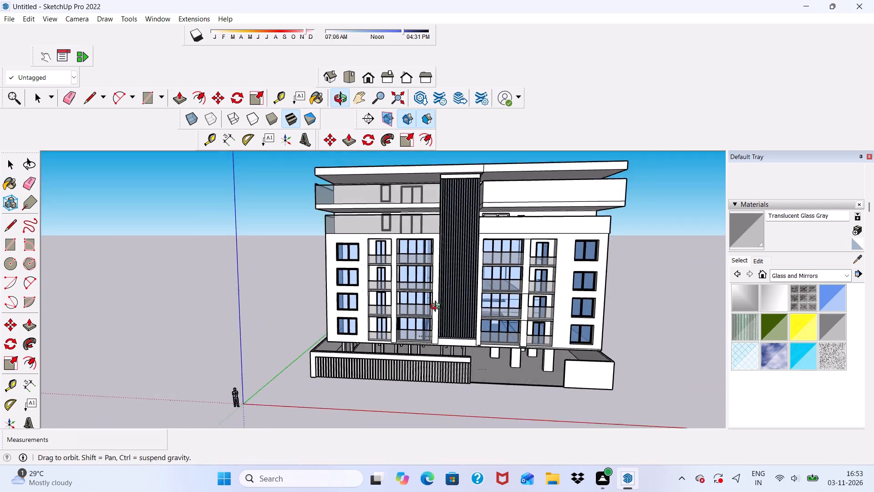
pyautogui.moveTo(437, 307); pyautogui.dragTo(416, 328, button='middle')
pyautogui.click(835, 297)
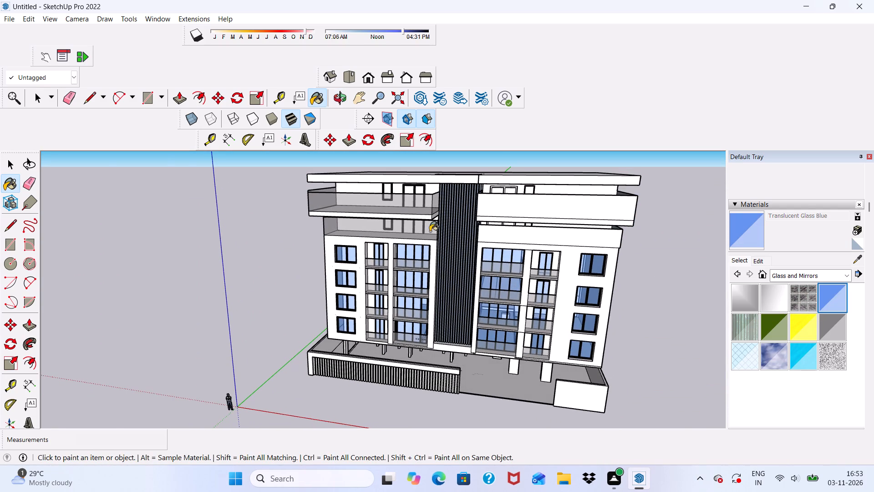
pyautogui.scroll(5, 386, 195)
pyautogui.click(385, 208)
pyautogui.scroll(4, 371, 238)
pyautogui.click(361, 258)
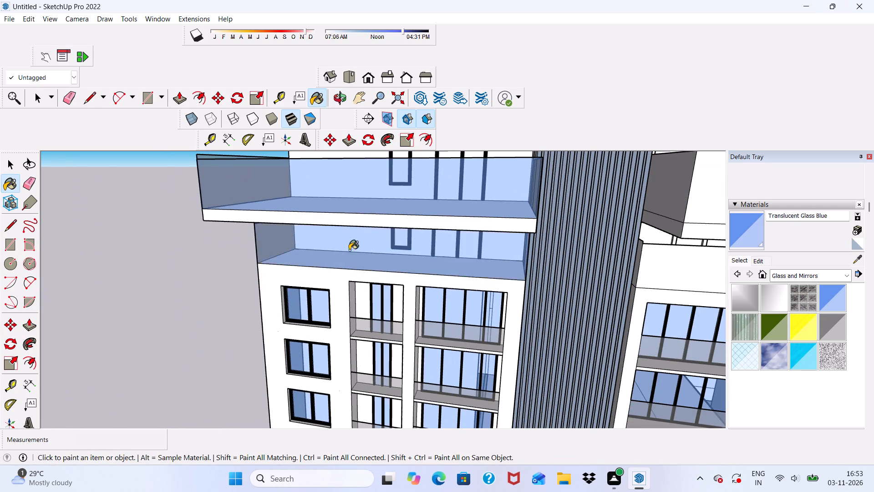
# Repaint the outer and inner end parapets of the left wing's two upper terraces with Translucent Glass Blue.
pyautogui.scroll(-1, 327, 253)
pyautogui.moveTo(354, 253); pyautogui.dragTo(495, 243, button='middle')
pyautogui.scroll(2, 425, 240)
pyautogui.click(283, 235)
pyautogui.click(302, 179)
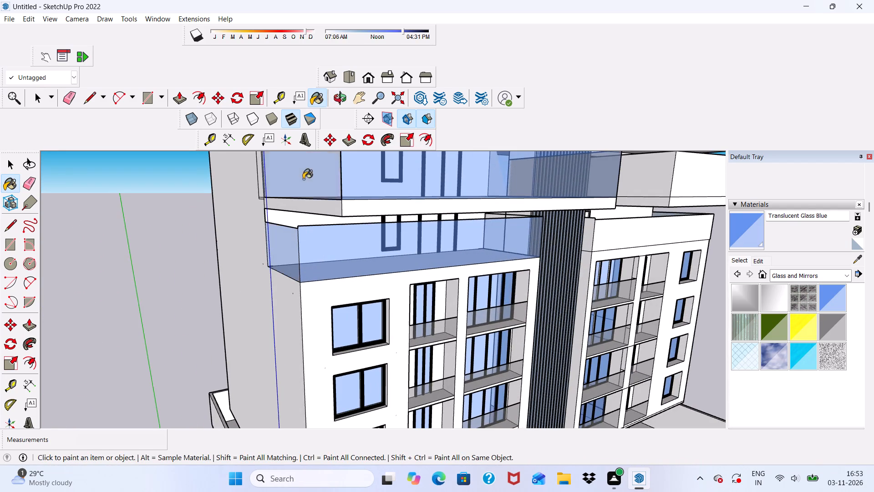
pyautogui.scroll(-5, 270, 204)
pyautogui.moveTo(348, 255); pyautogui.dragTo(198, 273, button='middle')
pyautogui.scroll(5, 392, 192)
pyautogui.click(371, 207)
pyautogui.scroll(-5, 370, 211)
pyautogui.scroll(10, 347, 282)
pyautogui.click(375, 236)
# Repaint the balcony parapets on the top two balcony floors of the left wing with Translucent Glass Blue.
pyautogui.scroll(-5, 363, 220)
pyautogui.scroll(4, 369, 232)
pyautogui.scroll(-4, 369, 231)
pyautogui.moveTo(371, 216); pyautogui.dragTo(407, 158, button='middle')
pyautogui.scroll(4, 358, 260)
pyautogui.click(295, 348)
pyautogui.scroll(-3, 296, 333)
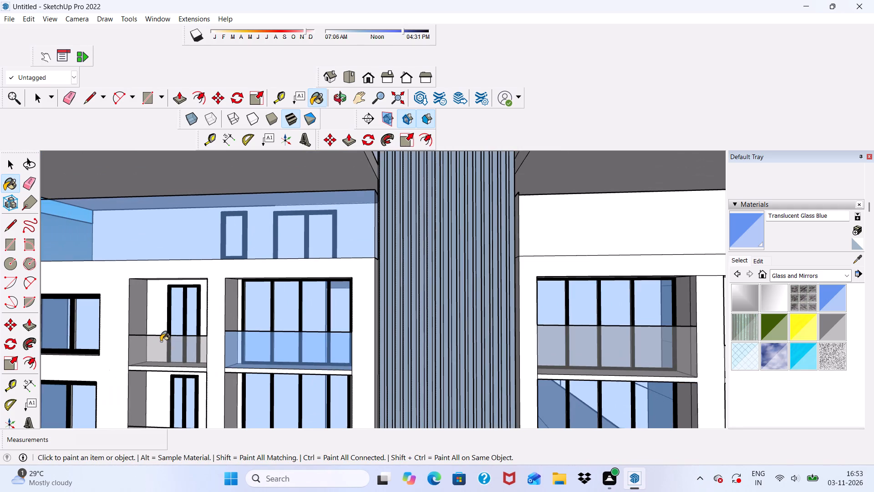
pyautogui.click(159, 341)
pyautogui.scroll(-6, 193, 276)
pyautogui.scroll(6, 155, 400)
pyautogui.moveTo(199, 356); pyautogui.dragTo(200, 351)
pyautogui.scroll(-5, 206, 292)
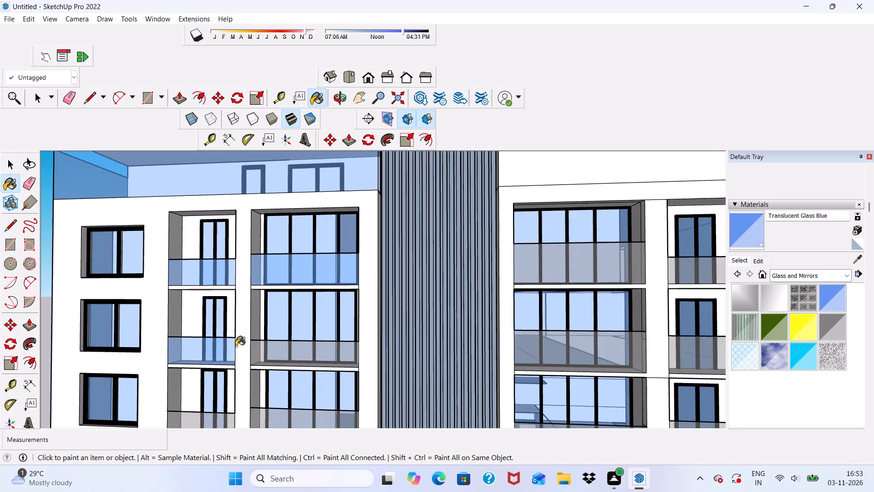
pyautogui.scroll(3, 250, 354)
pyautogui.click(286, 337)
# Repaint the balcony parapets on the bottom two floors of the left wing with Translucent Glass Blue.
pyautogui.scroll(-6, 301, 278)
pyautogui.scroll(7, 279, 359)
pyautogui.click(306, 343)
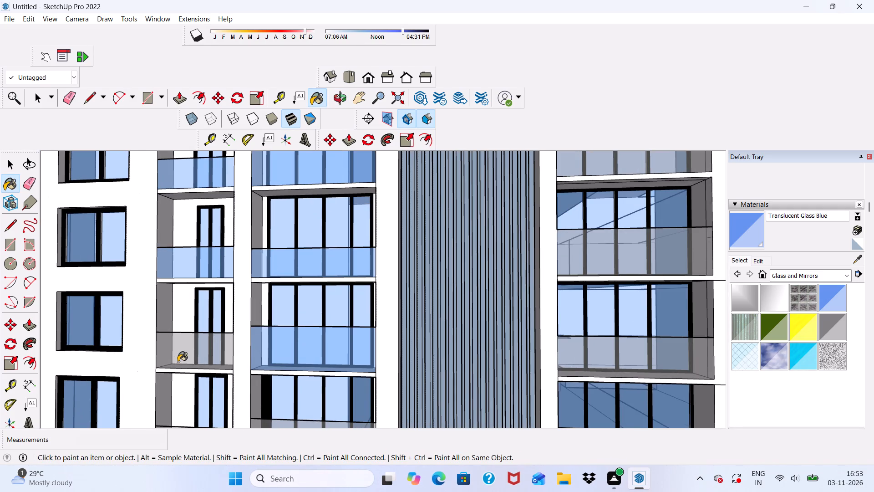
pyautogui.click(188, 349)
pyautogui.scroll(-10, 206, 340)
pyautogui.scroll(7, 251, 389)
pyautogui.click(267, 335)
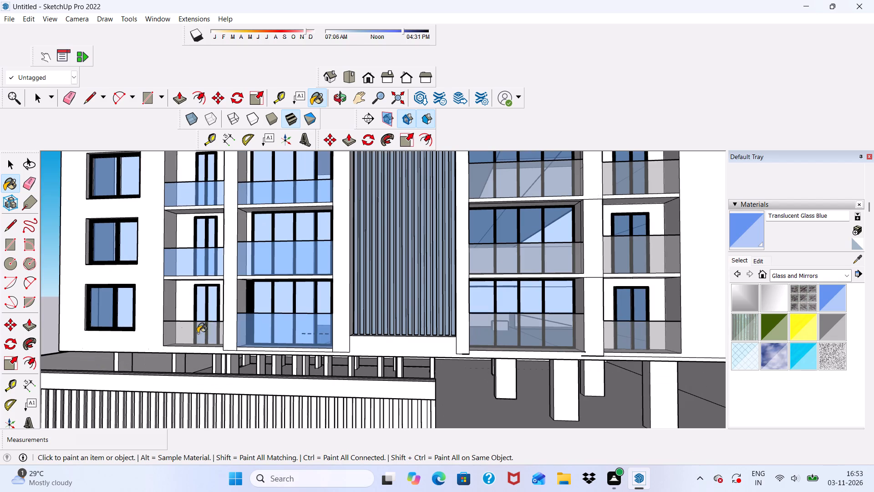
pyautogui.click(172, 338)
# Repaint the balcony parapets on the bottom two floors of the right wing with Translucent Glass Blue.
pyautogui.scroll(-5, 186, 332)
pyautogui.scroll(5, 437, 328)
pyautogui.click(417, 333)
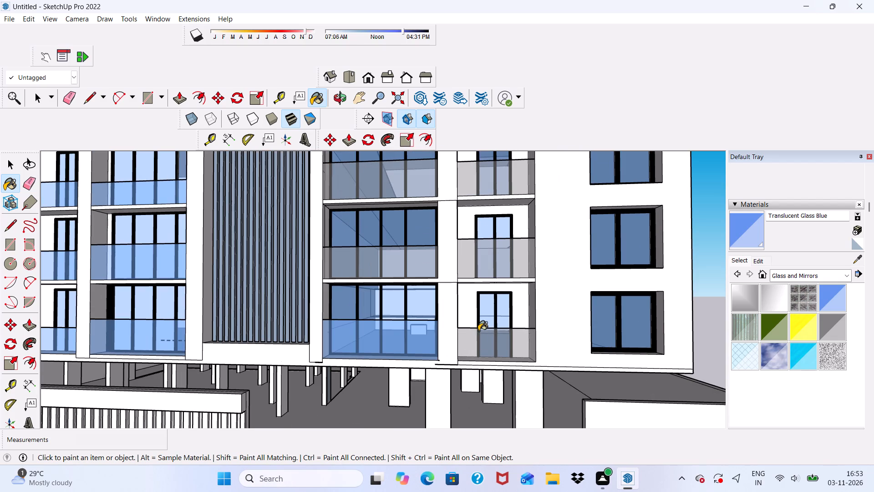
pyautogui.click(478, 331)
pyautogui.click(482, 270)
pyautogui.click(384, 274)
# Repaint the balcony parapets on the top two balcony floors of the right wing with Translucent Glass Blue.
pyautogui.scroll(-5, 385, 256)
pyautogui.scroll(1, 381, 190)
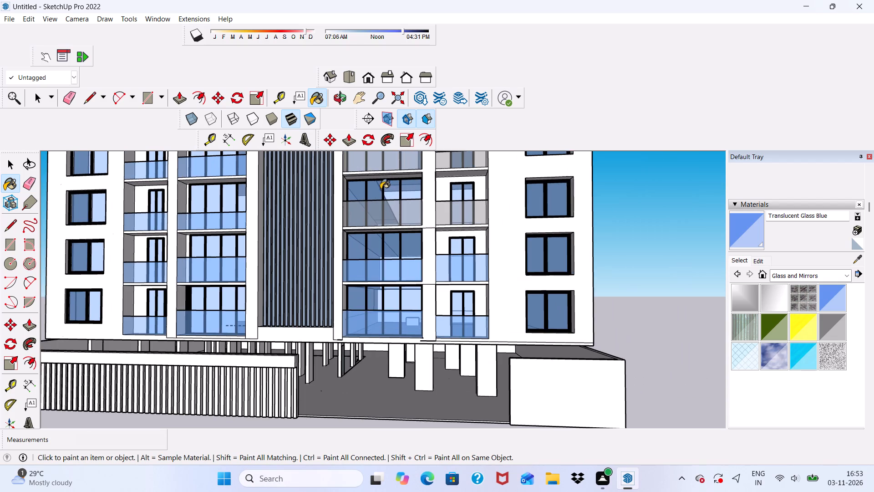
pyautogui.scroll(1, 381, 189)
pyautogui.click(376, 221)
pyautogui.click(468, 217)
pyautogui.scroll(-5, 419, 299)
pyautogui.moveTo(413, 354); pyautogui.dragTo(418, 380, button='middle')
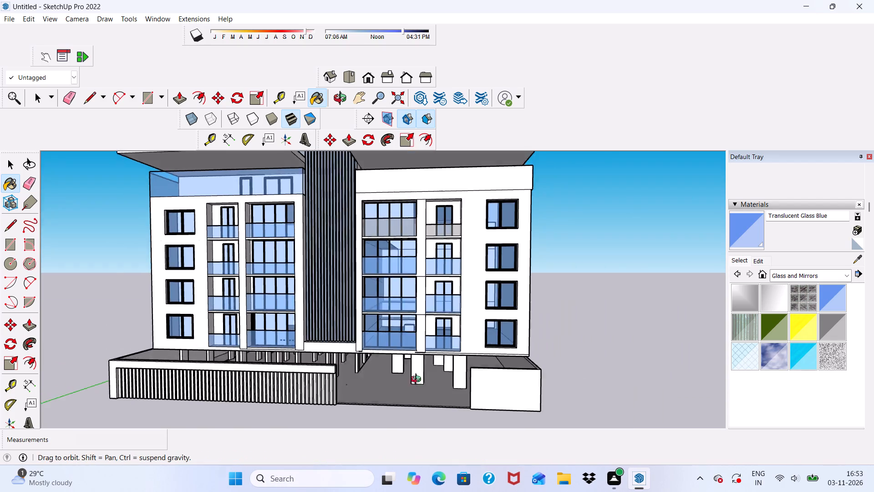
pyautogui.moveTo(418, 380); pyautogui.dragTo(386, 409, button='middle')
pyautogui.scroll(4, 401, 241)
pyautogui.click(401, 241)
pyautogui.click(461, 240)
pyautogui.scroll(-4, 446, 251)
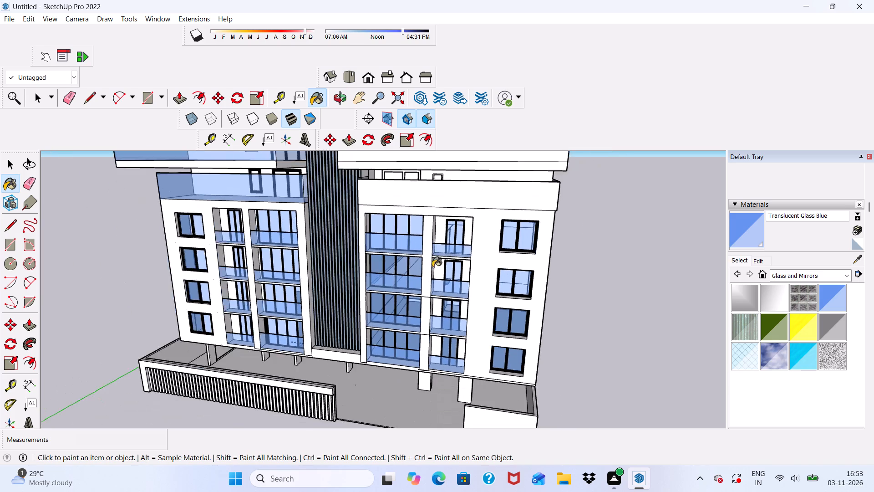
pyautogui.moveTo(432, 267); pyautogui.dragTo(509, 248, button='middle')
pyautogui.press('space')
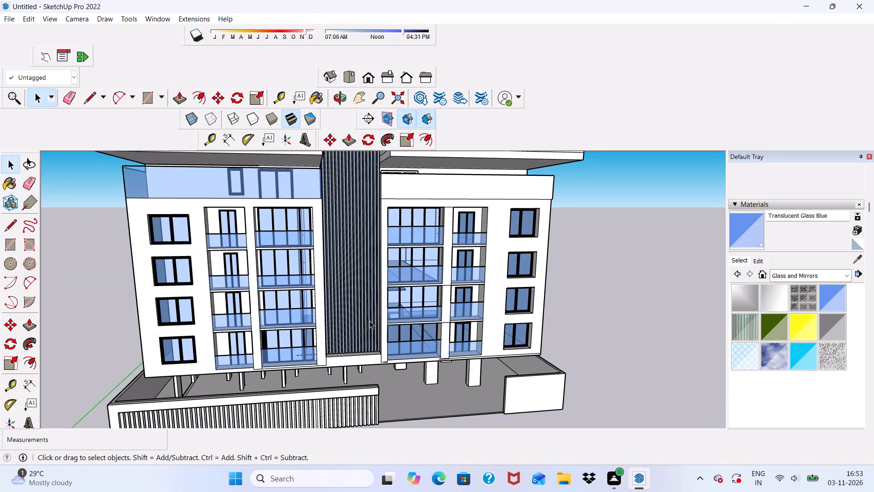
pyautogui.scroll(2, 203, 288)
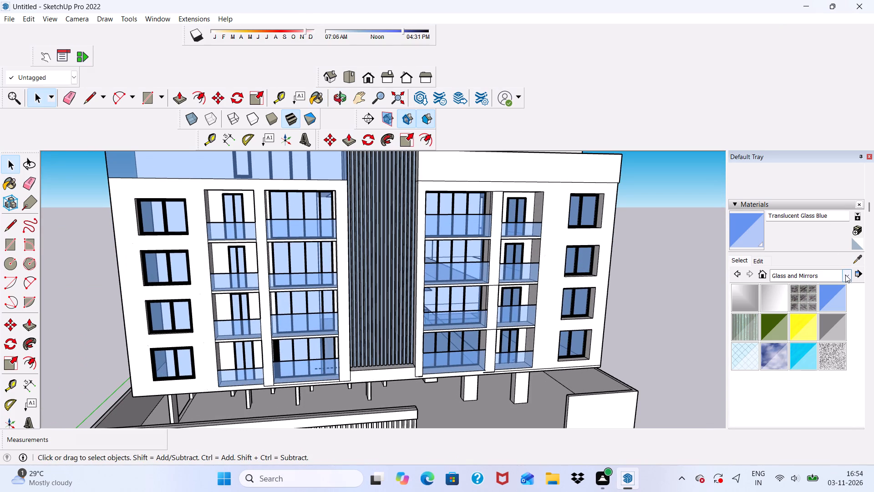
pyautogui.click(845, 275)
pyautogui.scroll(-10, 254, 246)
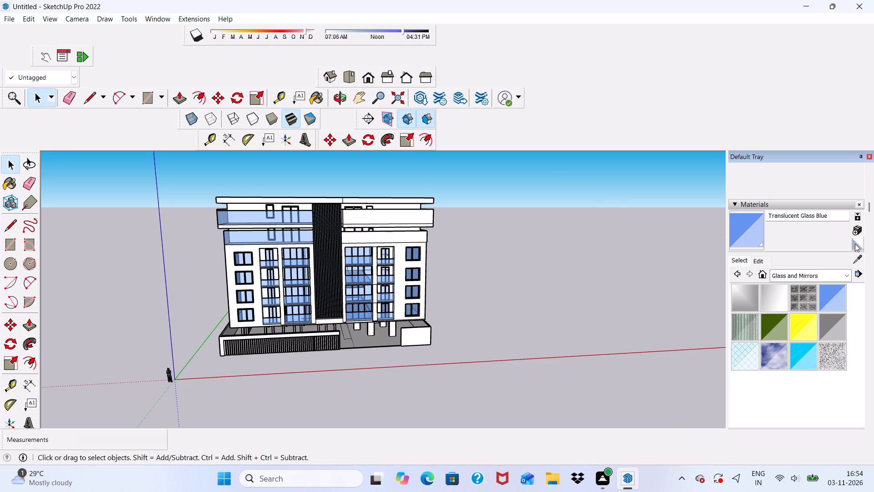
# Paint the front parapets of the right wing's overhanging top terrace and the terrace below it with Translucent Glass Blue.
pyautogui.click(838, 296)
pyautogui.scroll(4, 417, 183)
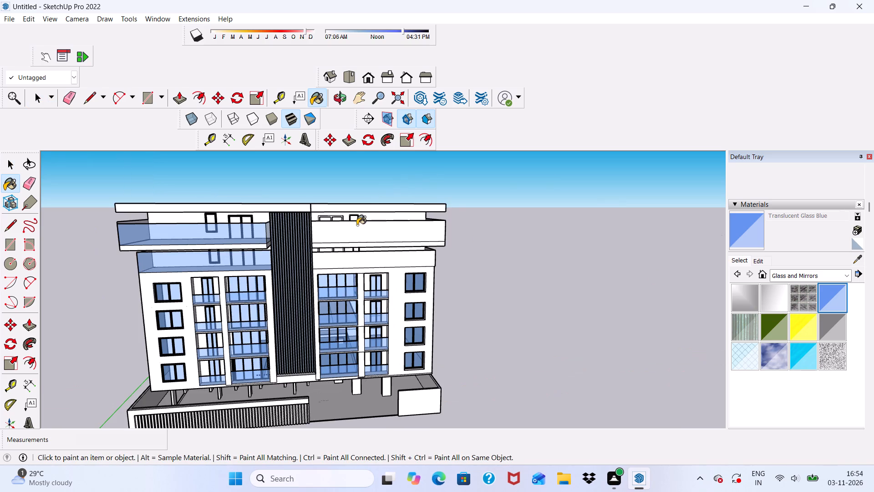
pyautogui.click(357, 225)
pyautogui.scroll(4, 346, 255)
pyautogui.click(339, 260)
# Paint the outer end parapets of the right wing's two upper terraces with Translucent Glass Blue.
pyautogui.moveTo(407, 281); pyautogui.dragTo(233, 288, button='middle')
pyautogui.scroll(2, 511, 251)
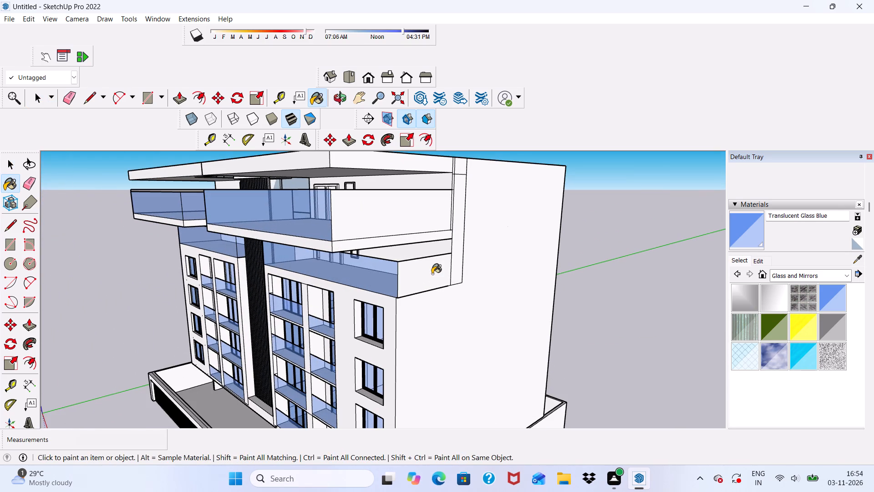
pyautogui.click(432, 274)
pyautogui.click(391, 213)
# Paint the inner end parapets of both wings' overhanging top terraces, facing the central tower, with Translucent Glass Blue.
pyautogui.moveTo(337, 230); pyautogui.dragTo(657, 251, button='middle')
pyautogui.scroll(3, 424, 260)
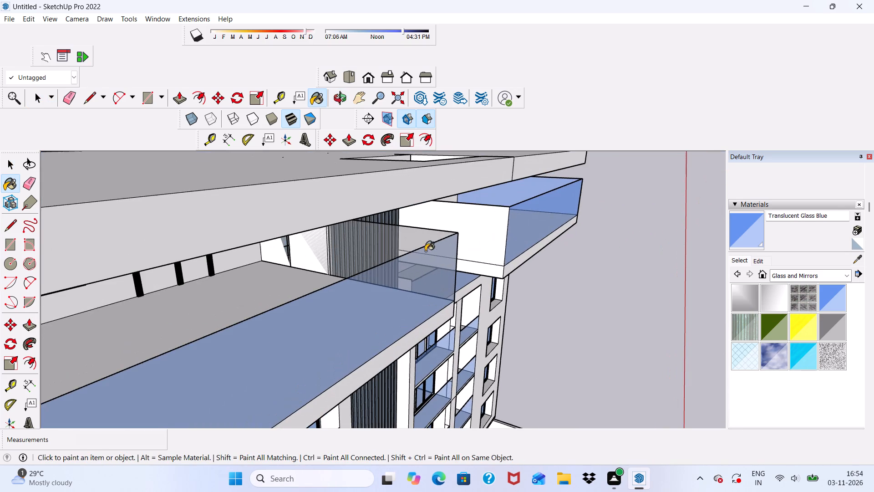
pyautogui.click(478, 226)
pyautogui.click(402, 239)
pyautogui.scroll(-4, 422, 238)
pyautogui.moveTo(423, 249); pyautogui.dragTo(180, 225, button='middle')
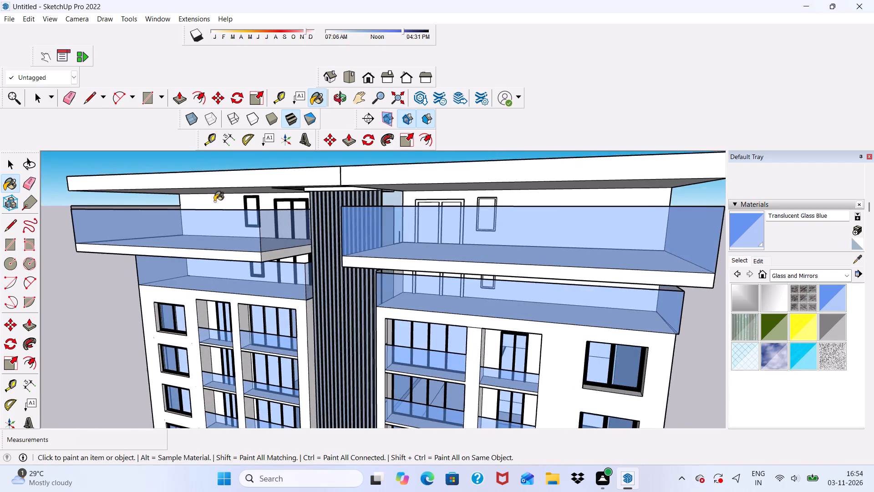
# Examine the terrace and balcony parapets from the end and front of the building for remaining unpainted surfaces.
pyautogui.scroll(1, 218, 198)
pyautogui.scroll(-5, 309, 186)
pyautogui.moveTo(171, 273); pyautogui.dragTo(448, 281, button='middle')
pyautogui.scroll(2, 392, 268)
pyautogui.scroll(-5, 376, 237)
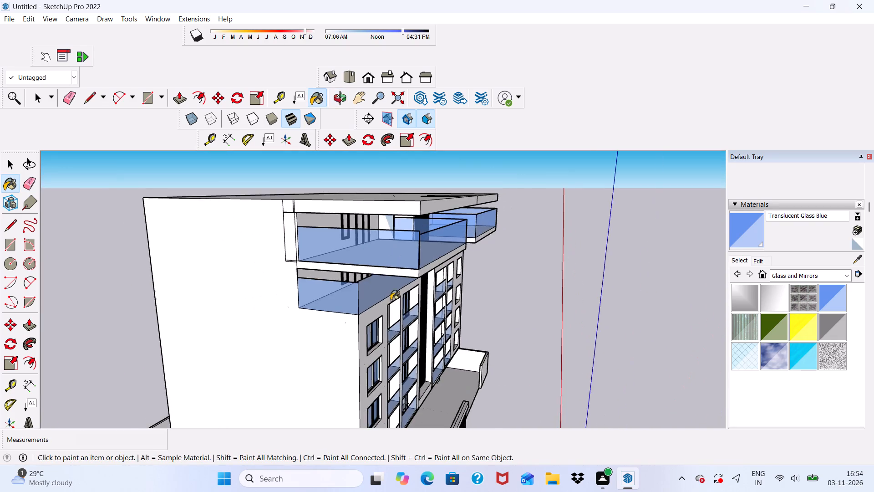
pyautogui.moveTo(381, 301); pyautogui.dragTo(156, 297, button='middle')
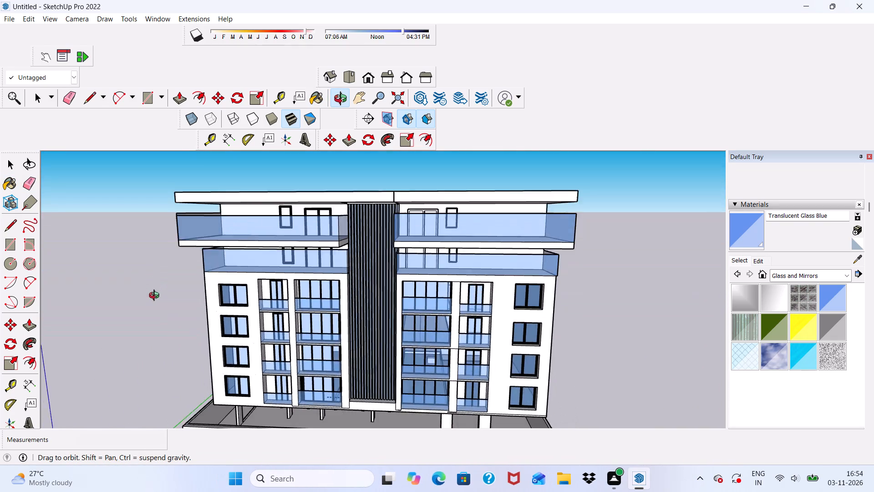
pyautogui.moveTo(156, 297); pyautogui.dragTo(156, 316, button='middle')
pyautogui.scroll(2, 497, 283)
pyautogui.scroll(-5, 538, 265)
pyautogui.moveTo(479, 320); pyautogui.dragTo(472, 275, button='middle')
# Paint the window pane and both door panes on the right wing's top terrace with Translucent Glass Blue.
pyautogui.scroll(10, 494, 229)
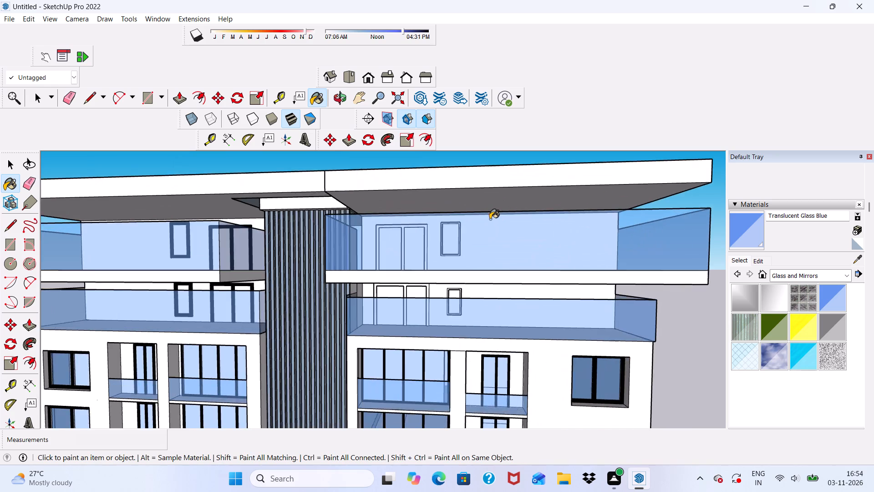
pyautogui.moveTo(490, 219); pyautogui.dragTo(455, 248, button='middle')
pyautogui.scroll(4, 472, 228)
pyautogui.click(446, 244)
pyautogui.scroll(3, 416, 244)
pyautogui.click(407, 244)
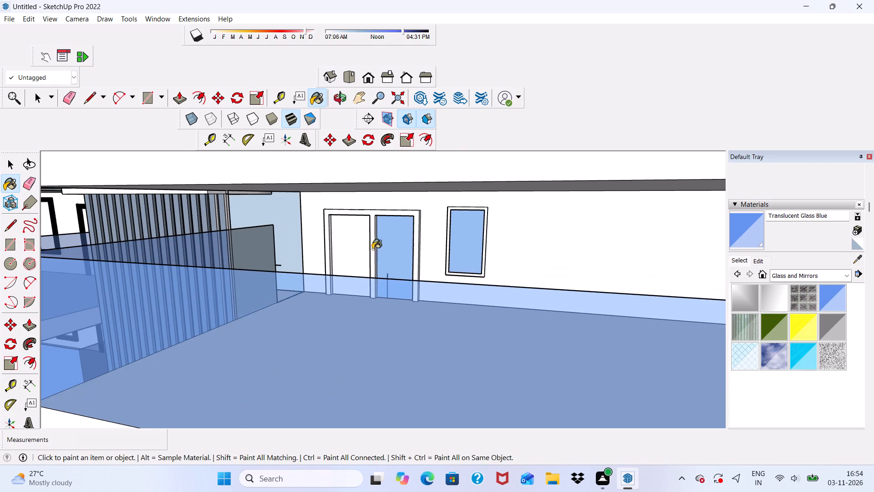
pyautogui.click(342, 252)
# Paint both door panes and the window pane on the right wing's lower terrace with Translucent Glass Blue.
pyautogui.scroll(-1, 419, 275)
pyautogui.moveTo(421, 275); pyautogui.dragTo(451, 253, button='middle')
pyautogui.scroll(2, 454, 252)
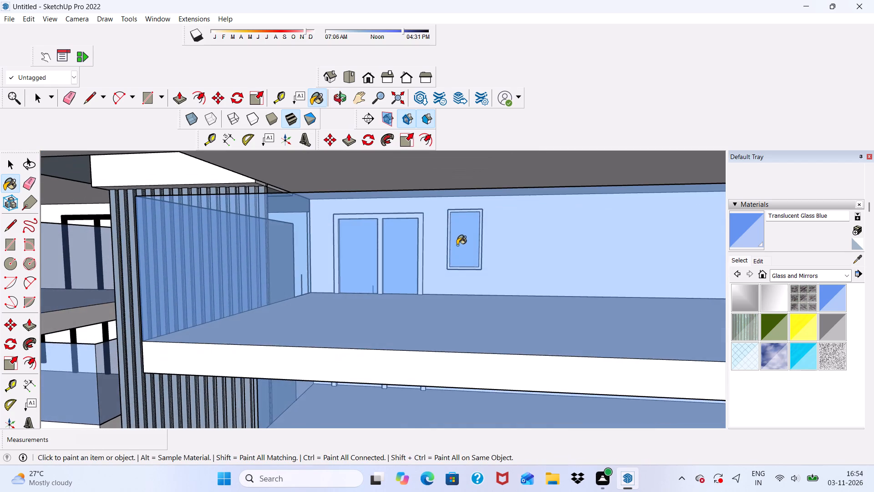
pyautogui.scroll(-5, 457, 236)
pyautogui.scroll(5, 423, 391)
pyautogui.scroll(-4, 437, 357)
pyautogui.scroll(15, 442, 323)
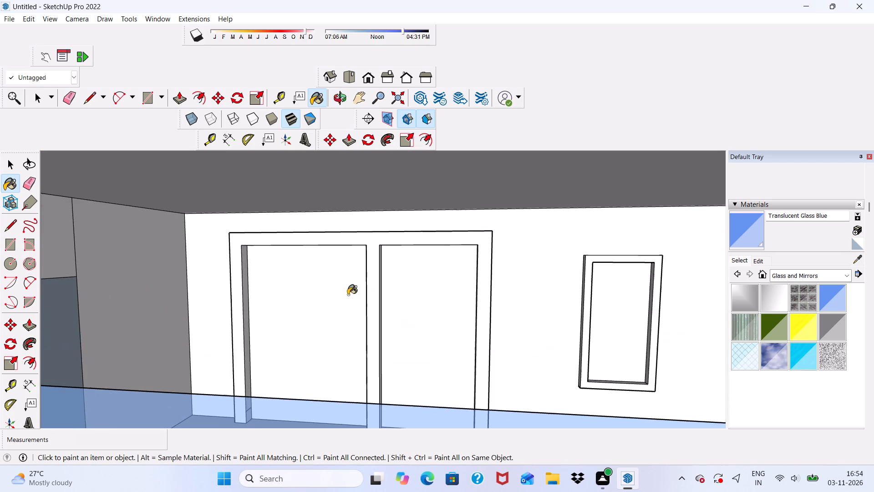
pyautogui.moveTo(348, 295); pyautogui.dragTo(361, 294)
pyautogui.click(414, 300)
pyautogui.click(609, 325)
pyautogui.scroll(-13, 440, 292)
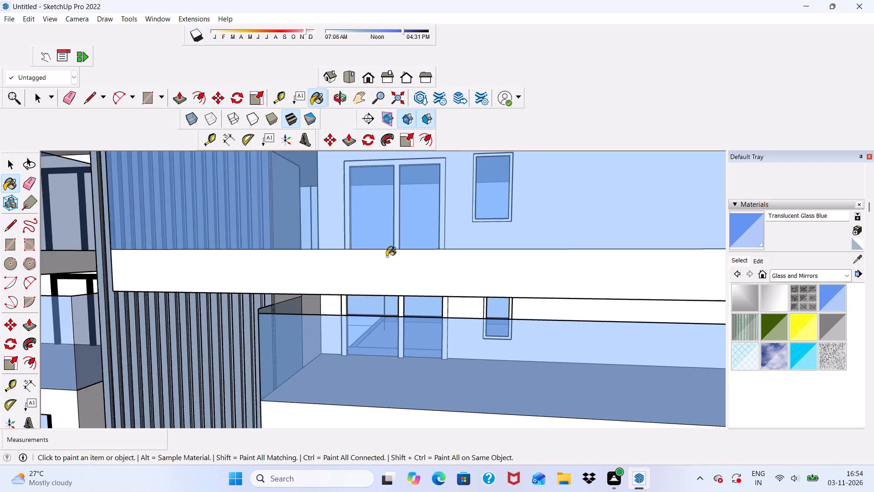
# Choose 0035_Tan from the Colors-Named collection and paint the right wing's main front facade wall with it.
pyautogui.scroll(-10, 386, 256)
pyautogui.moveTo(371, 272); pyautogui.dragTo(403, 284, button='middle')
pyautogui.scroll(1, 429, 260)
pyautogui.scroll(-5, 436, 212)
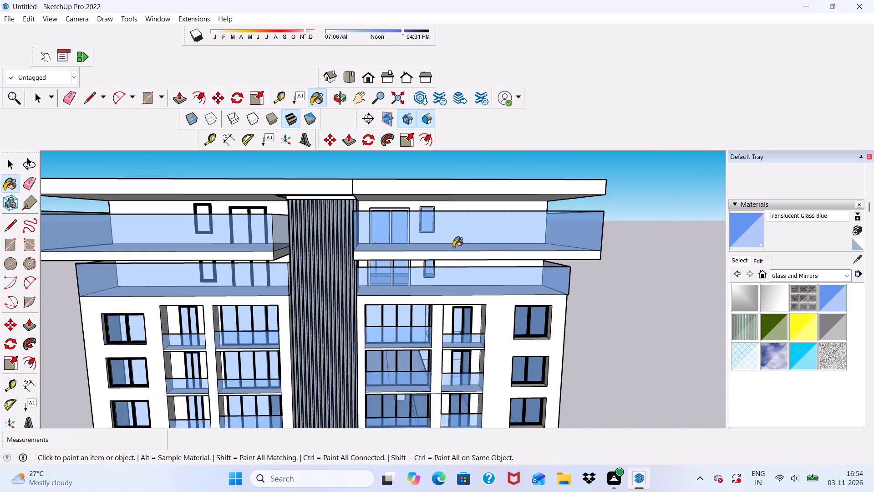
pyautogui.scroll(-5, 453, 247)
pyautogui.moveTo(307, 319); pyautogui.dragTo(333, 292, button='middle')
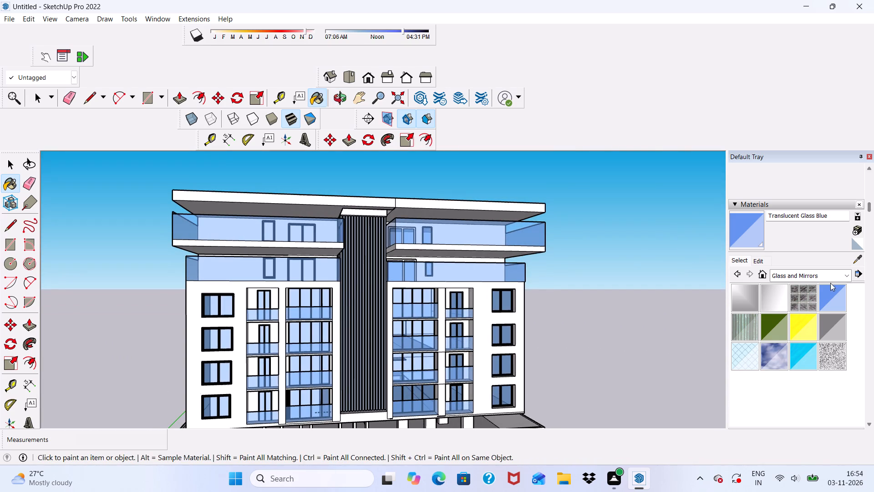
pyautogui.click(850, 275)
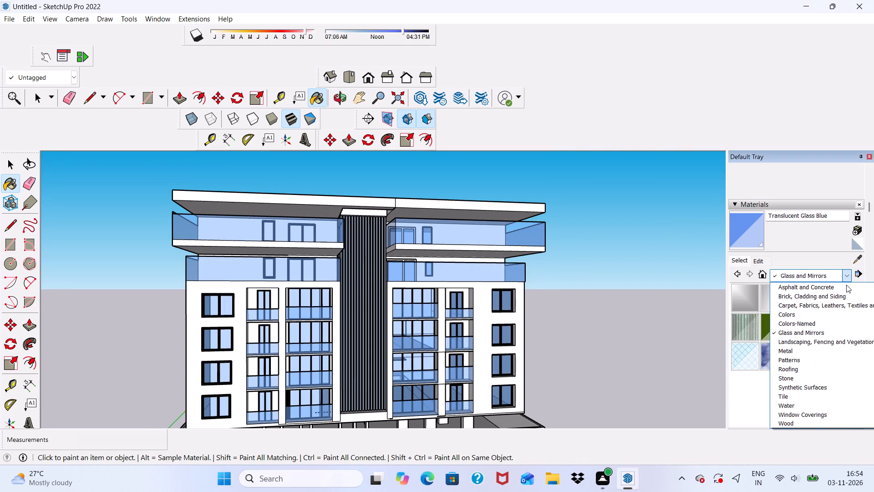
pyautogui.click(821, 320)
pyautogui.scroll(-1, 796, 312)
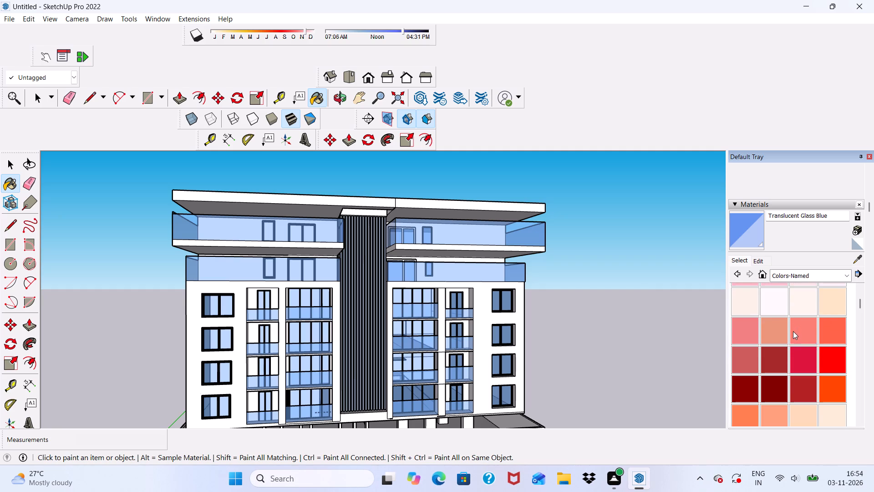
pyautogui.scroll(-2, 767, 329)
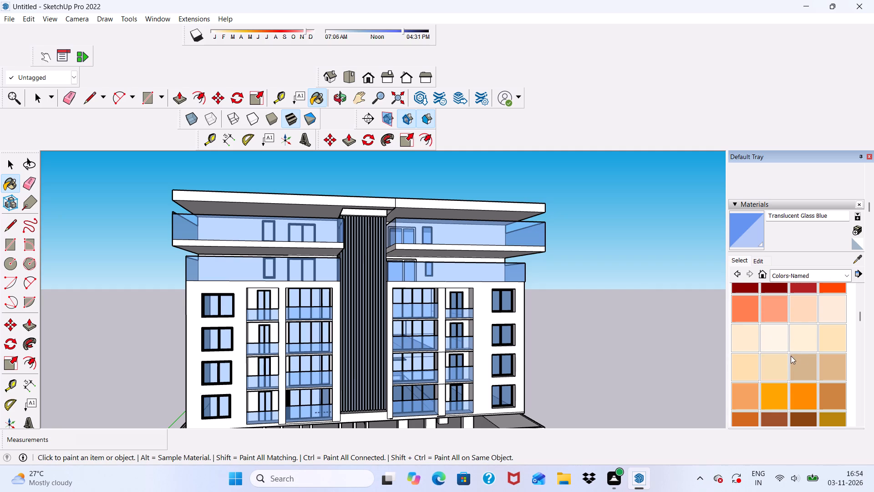
pyautogui.click(796, 359)
pyautogui.scroll(11, 410, 334)
pyautogui.click(551, 314)
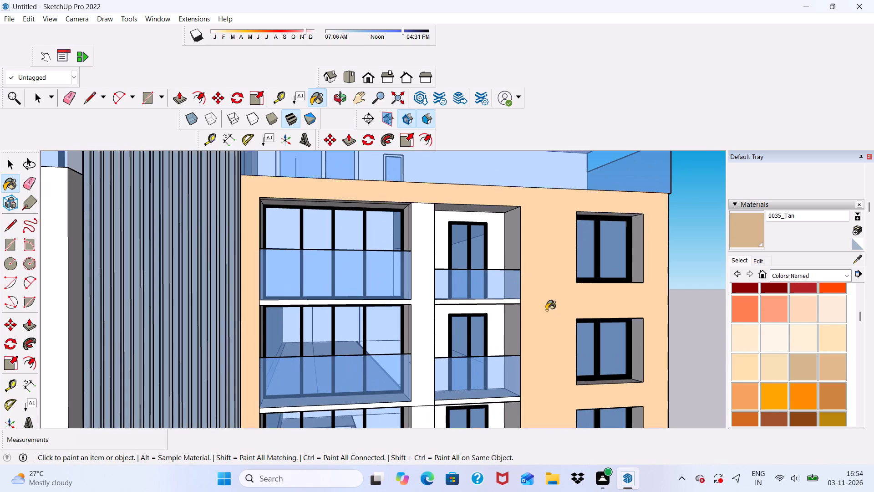
# Paint the inner side wall of the right wing's top small balcony and the column beside it with 0035_Tan.
pyautogui.scroll(2, 464, 246)
pyautogui.moveTo(458, 246); pyautogui.dragTo(283, 277, button='middle')
pyautogui.scroll(2, 328, 274)
pyautogui.moveTo(360, 253); pyautogui.dragTo(365, 253)
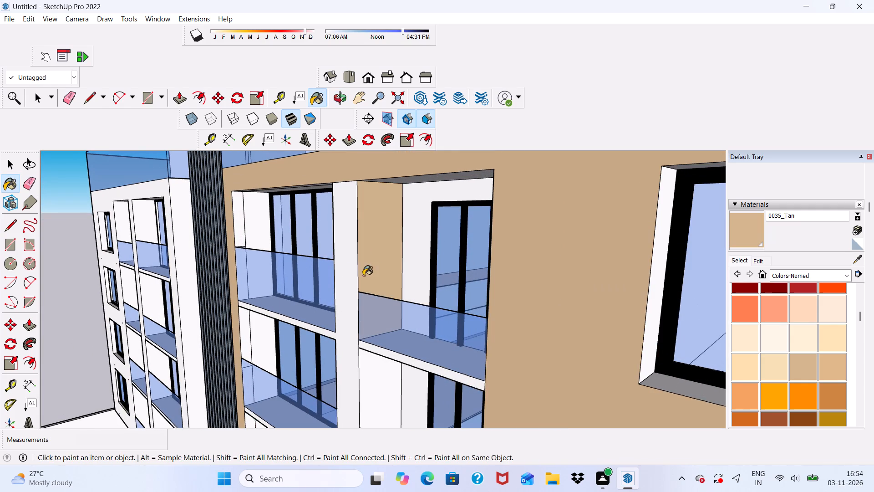
pyautogui.moveTo(336, 280); pyautogui.dragTo(341, 280)
# Paint the tower-side wall and ceiling of the right wing's top large balcony with 0035_Tan.
pyautogui.scroll(-2, 342, 279)
pyautogui.moveTo(341, 281); pyautogui.dragTo(453, 243, button='middle')
pyautogui.scroll(4, 283, 201)
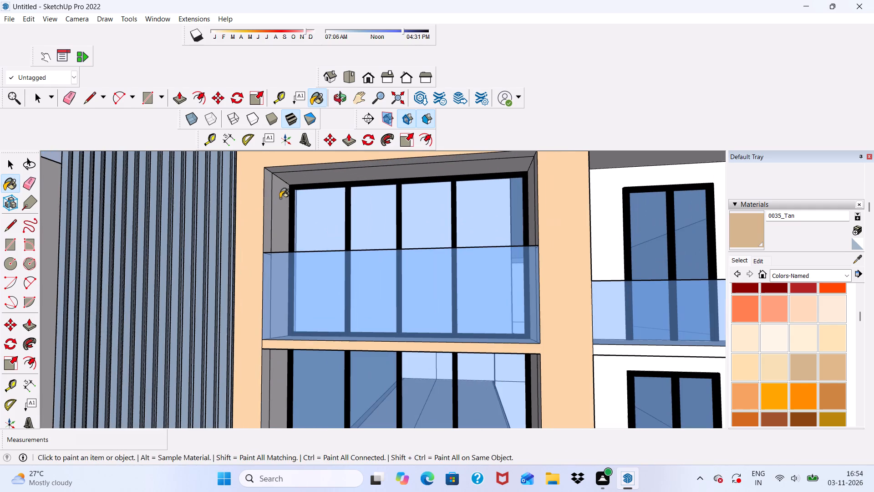
pyautogui.click(272, 193)
pyautogui.click(279, 199)
pyautogui.click(278, 171)
pyautogui.click(298, 177)
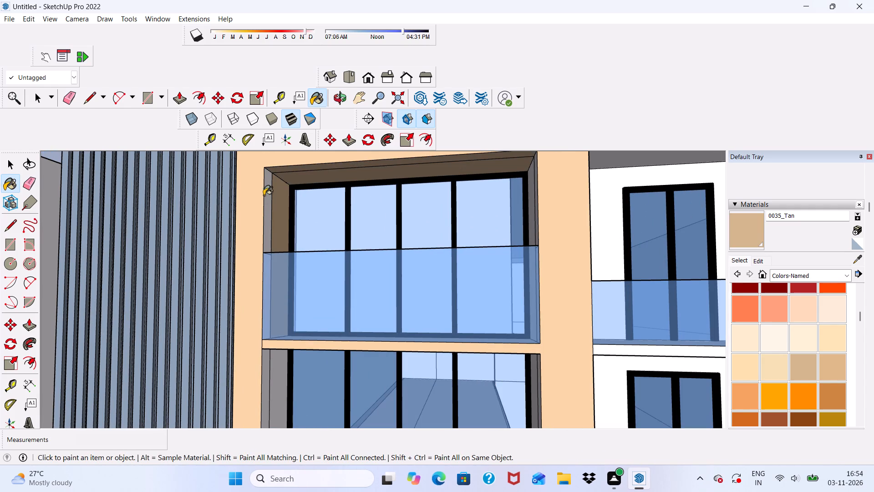
pyautogui.click(265, 196)
# Paint the top large balcony's other side wall and the top small balcony's ceiling, back wall and outer side wall with 0035_Tan.
pyautogui.scroll(-12, 257, 184)
pyautogui.moveTo(398, 275); pyautogui.dragTo(465, 240, button='middle')
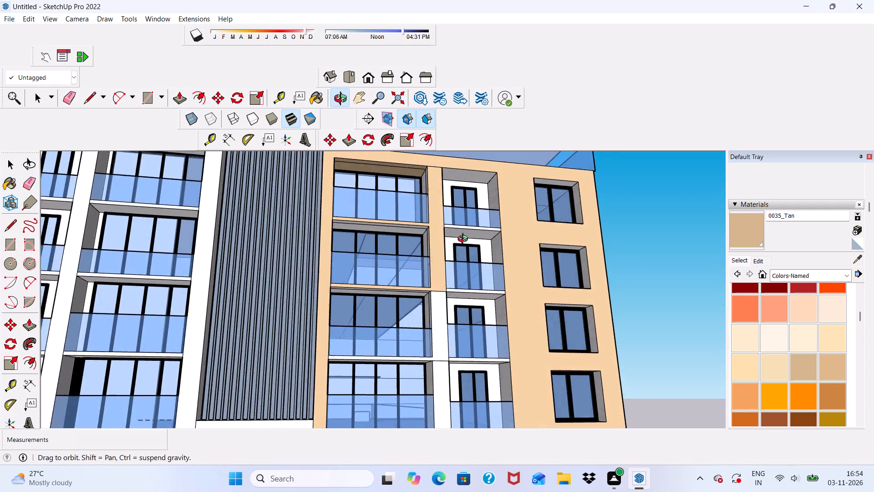
pyautogui.moveTo(465, 240); pyautogui.dragTo(508, 278, button='middle')
pyautogui.scroll(9, 477, 199)
pyautogui.click(472, 178)
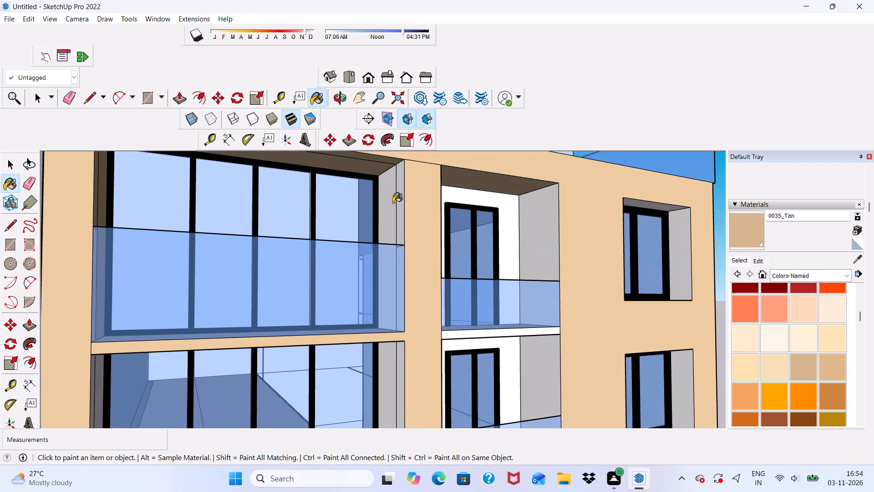
pyautogui.click(393, 204)
pyautogui.moveTo(395, 212); pyautogui.dragTo(400, 213)
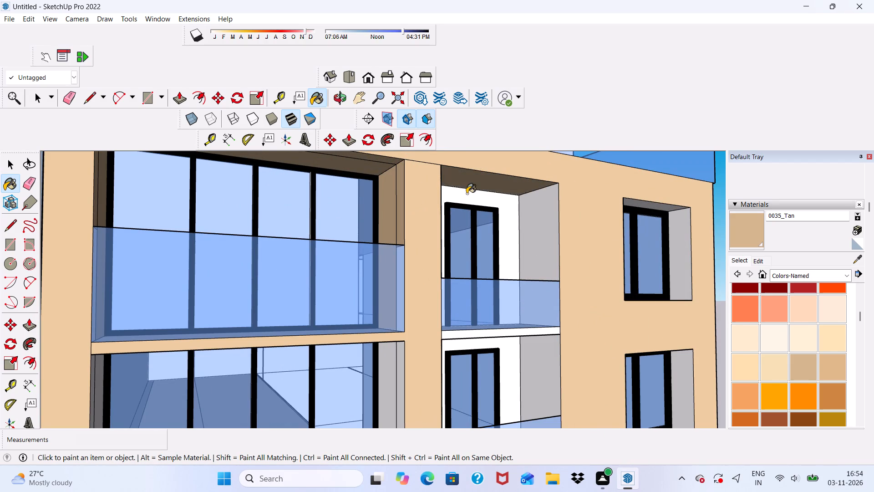
pyautogui.click(467, 194)
pyautogui.moveTo(512, 212); pyautogui.dragTo(522, 213)
# Paint the back wall and both side walls of the right wing's small balcony one floor below the top with 0035_Tan.
pyautogui.scroll(-5, 501, 211)
pyautogui.scroll(6, 472, 318)
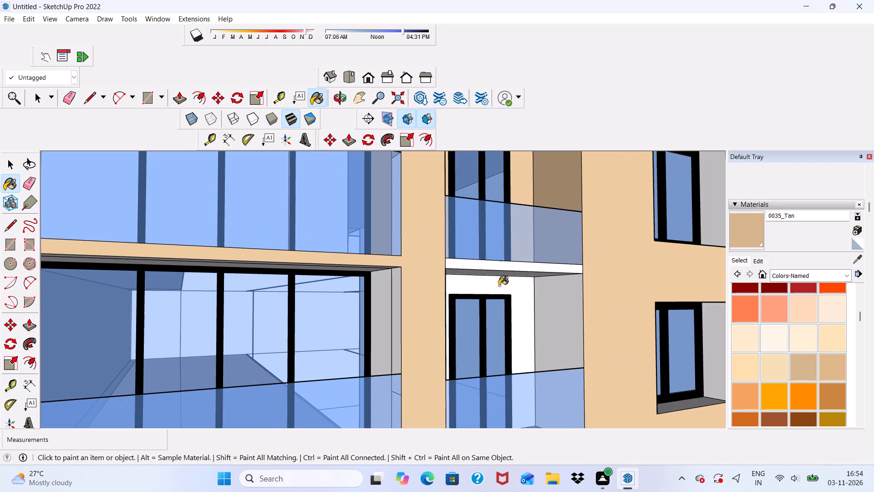
pyautogui.click(499, 285)
pyautogui.moveTo(512, 293); pyautogui.dragTo(518, 296)
pyautogui.moveTo(536, 302); pyautogui.dragTo(542, 303)
pyautogui.scroll(-5, 584, 279)
pyautogui.scroll(-6, 536, 205)
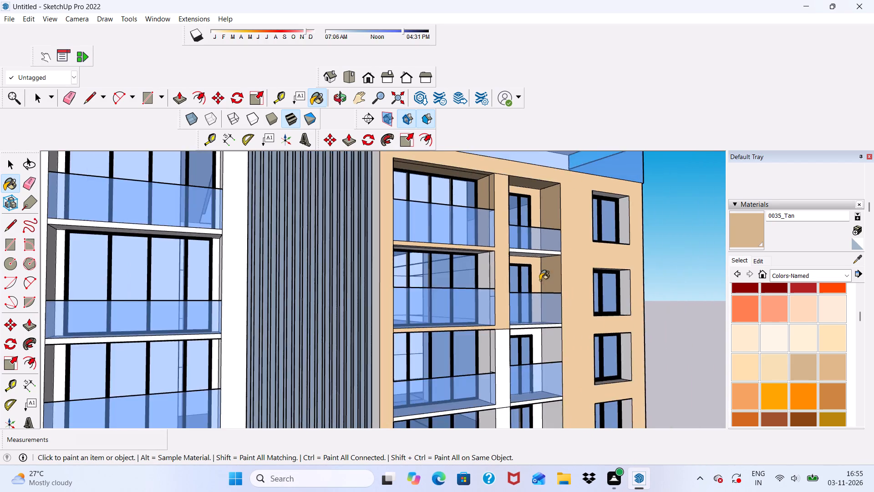
pyautogui.moveTo(528, 284); pyautogui.dragTo(368, 292, button='middle')
pyautogui.moveTo(475, 259); pyautogui.dragTo(440, 249, button='middle')
pyautogui.scroll(6, 449, 253)
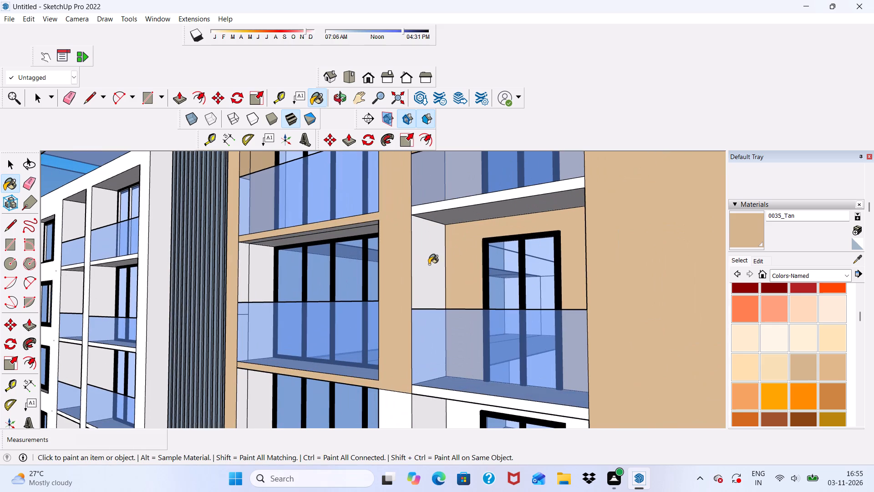
pyautogui.click(429, 264)
# Paint the tower-side wall and ceiling of the large balcony one floor below the top with 0035_Tan.
pyautogui.scroll(1, 232, 268)
pyautogui.click(246, 261)
pyautogui.click(259, 266)
pyautogui.click(263, 246)
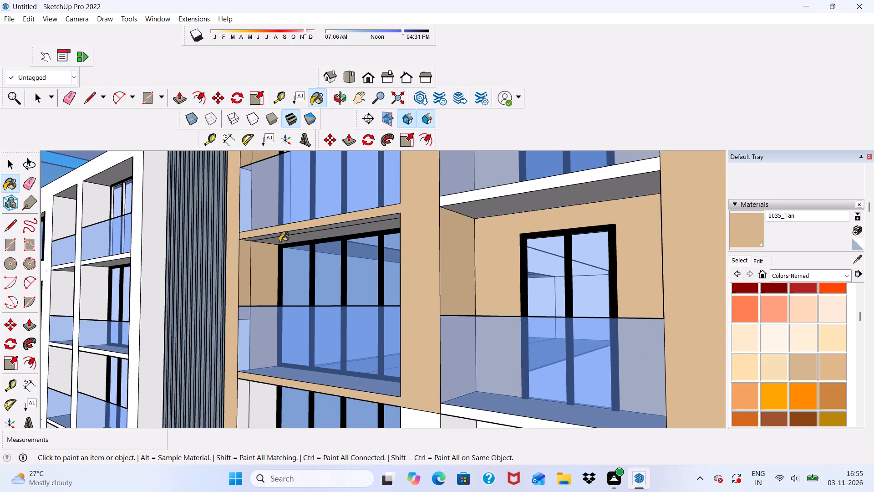
pyautogui.moveTo(280, 242); pyautogui.dragTo(286, 242)
pyautogui.click(295, 233)
# Paint the remaining white sliver of side wall beside that large balcony's glass parapet with 0035_Tan.
pyautogui.scroll(1, 307, 228)
pyautogui.scroll(-1, 304, 232)
pyautogui.moveTo(269, 264); pyautogui.dragTo(245, 337, button='middle')
pyautogui.scroll(3, 249, 339)
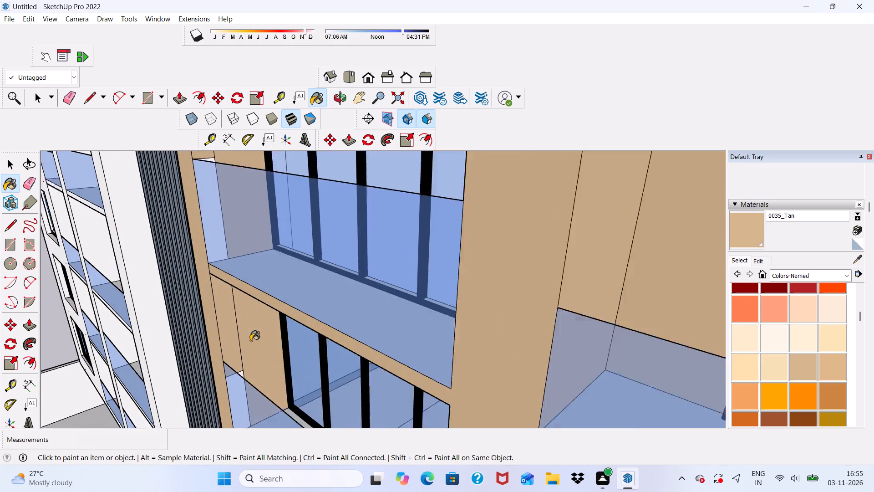
pyautogui.scroll(2, 250, 341)
pyautogui.click(242, 374)
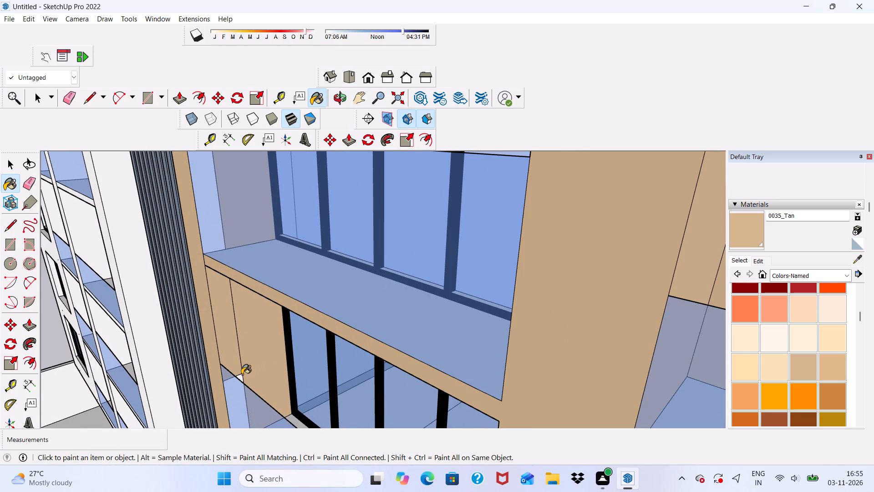
pyautogui.scroll(1, 238, 373)
pyautogui.click(238, 373)
# Paint the column between the third-from-top balconies and the large balcony's adjoining side wall with 0035_Tan.
pyautogui.scroll(-6, 217, 313)
pyautogui.moveTo(247, 313); pyautogui.dragTo(249, 310, button='middle')
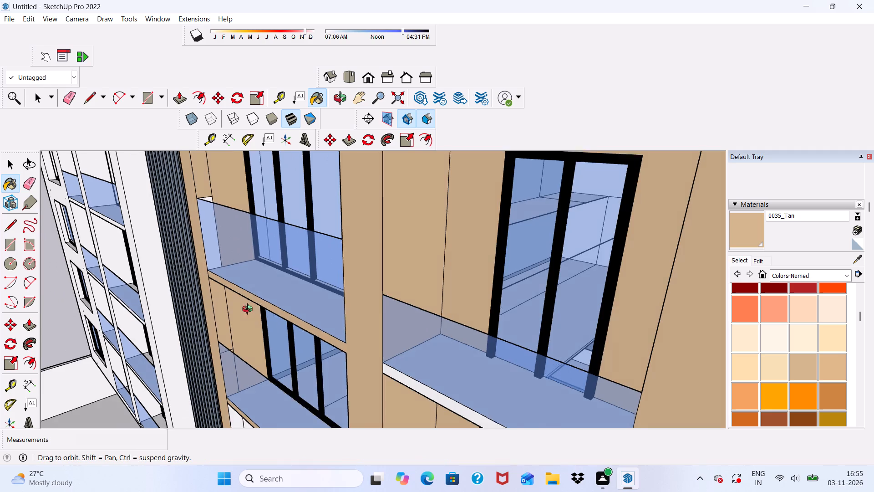
pyautogui.moveTo(249, 310); pyautogui.dragTo(407, 246, button='middle')
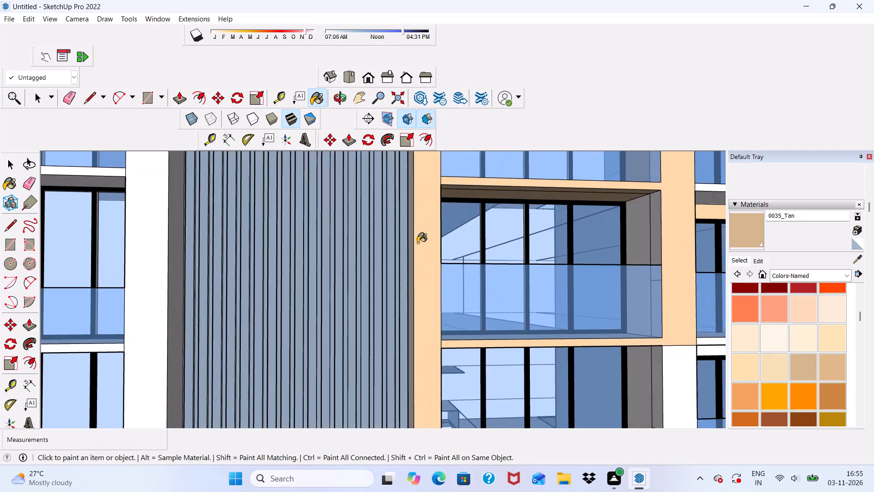
pyautogui.scroll(-10, 330, 232)
pyautogui.scroll(6, 385, 342)
pyautogui.click(419, 319)
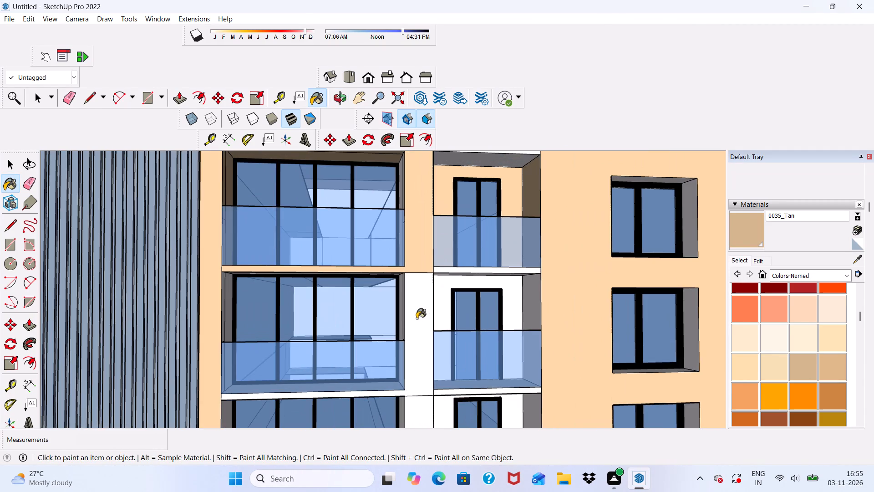
pyautogui.moveTo(406, 323); pyautogui.dragTo(469, 325, button='middle')
pyautogui.scroll(5, 470, 328)
pyautogui.click(376, 300)
pyautogui.click(383, 306)
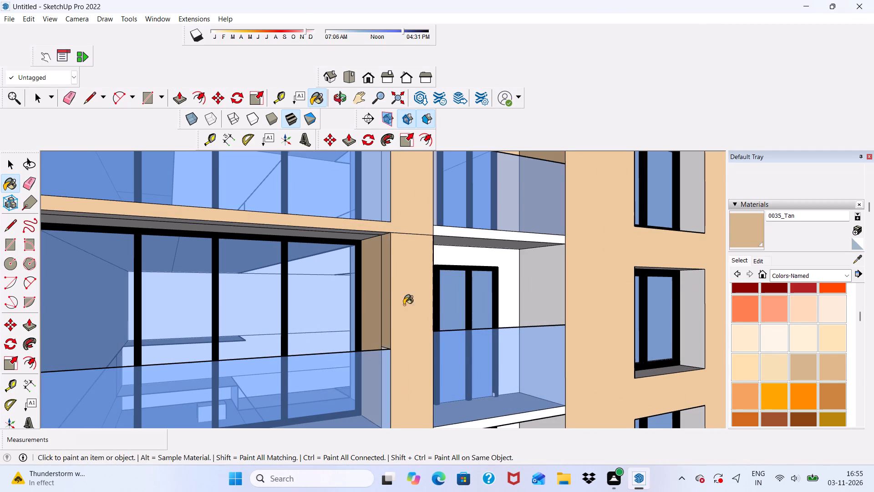
# Paint the third-from-top small balcony's side walls, back wall and the slab edge above it with 0035_Tan.
pyautogui.scroll(-2, 425, 302)
pyautogui.moveTo(420, 304); pyautogui.dragTo(251, 312, button='middle')
pyautogui.scroll(3, 344, 317)
pyautogui.click(388, 298)
pyautogui.moveTo(417, 293); pyautogui.dragTo(431, 290)
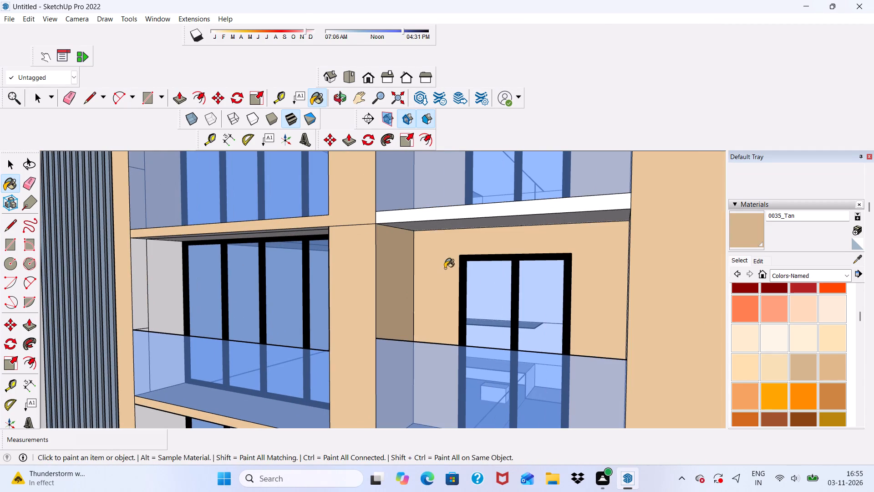
pyautogui.click(418, 212)
pyautogui.scroll(-1, 356, 254)
pyautogui.moveTo(339, 257); pyautogui.dragTo(541, 282, button='middle')
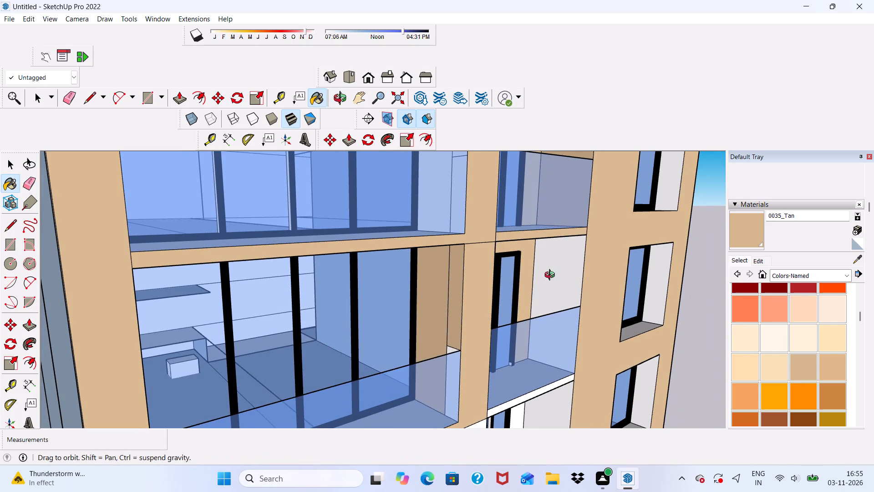
pyautogui.middleClick(552, 276)
pyautogui.click(550, 264)
# Paint the bottom-floor large balcony's ceiling, side walls and adjoining column on the right wing with 0035_Tan.
pyautogui.scroll(-6, 467, 248)
pyautogui.moveTo(389, 333); pyautogui.dragTo(260, 245, button='middle')
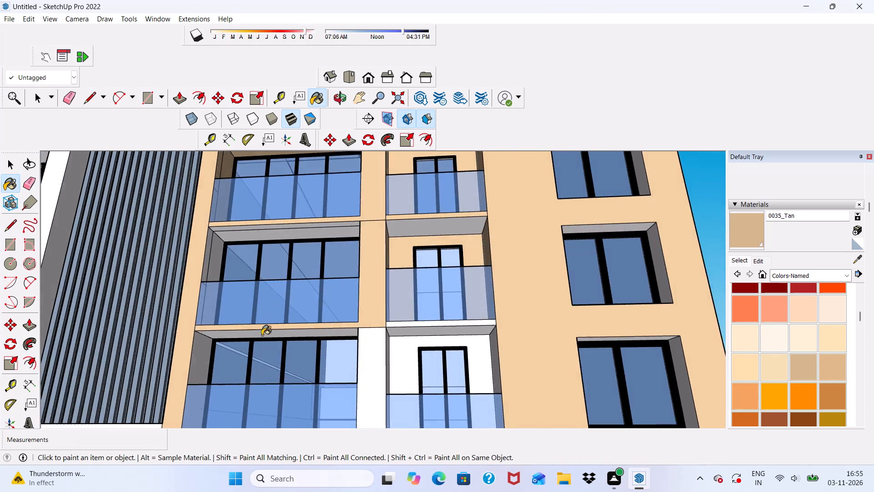
pyautogui.scroll(6, 259, 339)
pyautogui.click(253, 331)
pyautogui.click(140, 372)
pyautogui.scroll(-2, 309, 365)
pyautogui.moveTo(321, 365); pyautogui.dragTo(452, 378, button='middle')
pyautogui.scroll(2, 452, 378)
pyautogui.click(445, 370)
pyautogui.click(473, 365)
pyautogui.scroll(-8, 412, 338)
pyautogui.moveTo(396, 345); pyautogui.dragTo(362, 370, button='middle')
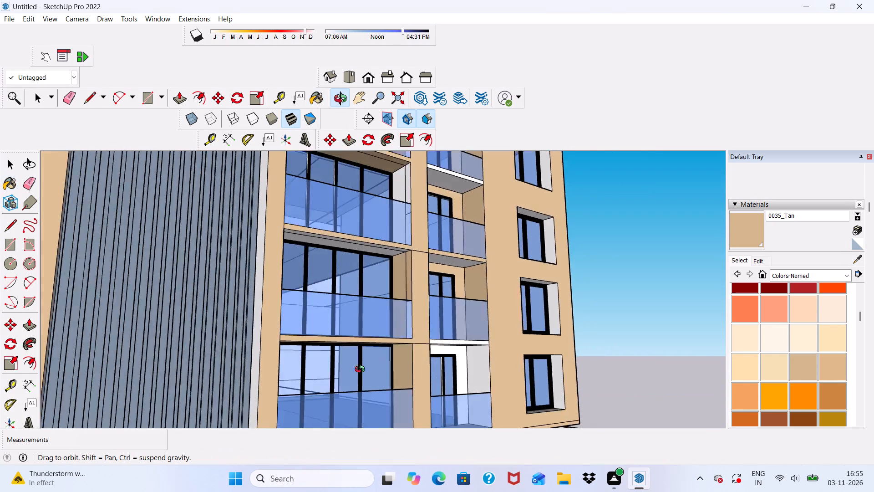
# Paint the white side face of the column between the slatted facade panel and the large balconies with 0035_Tan.
pyautogui.moveTo(362, 370); pyautogui.dragTo(445, 372, button='middle')
pyautogui.click(330, 361)
pyautogui.scroll(1, 330, 361)
pyautogui.click(326, 353)
pyautogui.scroll(-2, 282, 344)
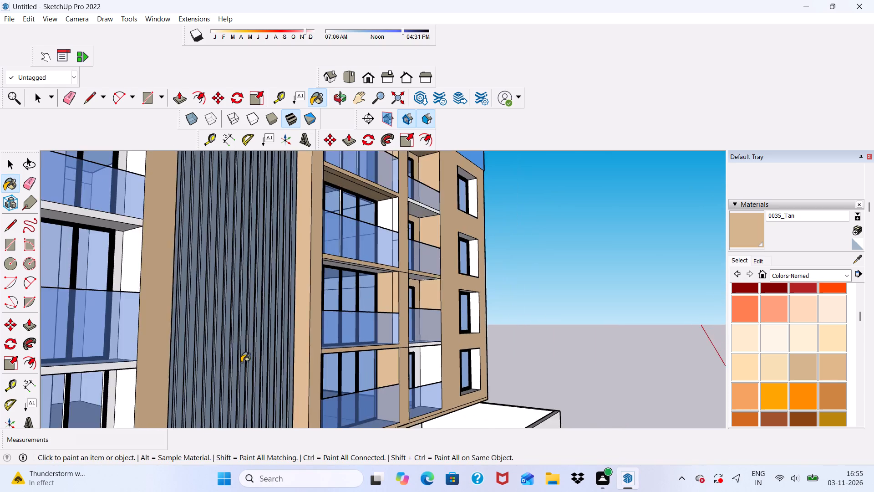
# Paint the white side wall of the third-from-bottom large balcony, including its narrow outer strip, with 0035_Tan.
pyautogui.scroll(-8, 241, 362)
pyautogui.moveTo(415, 304); pyautogui.dragTo(409, 351, button='middle')
pyautogui.scroll(10, 415, 223)
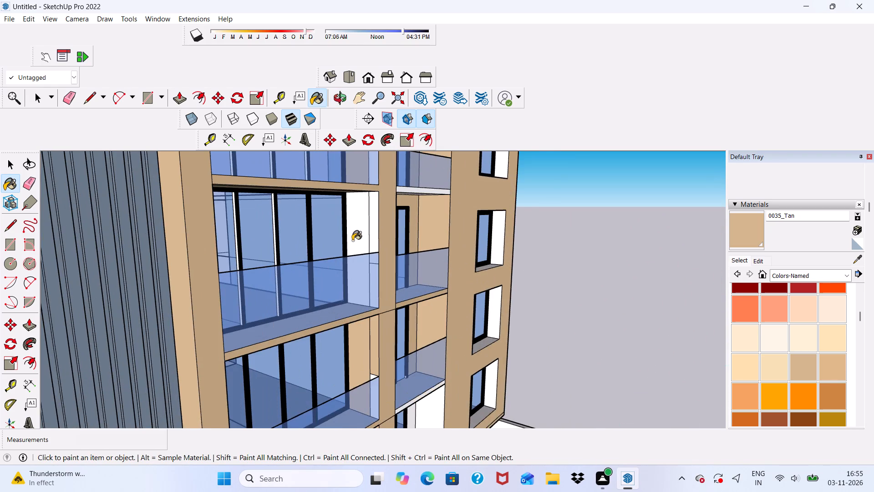
pyautogui.moveTo(352, 241); pyautogui.dragTo(356, 240)
pyautogui.click(372, 235)
# Paint the white strip of side wall behind the second-from-bottom large balcony's glass parapet with 0035_Tan.
pyautogui.moveTo(360, 241); pyautogui.dragTo(407, 302, button='middle')
pyautogui.scroll(5, 411, 302)
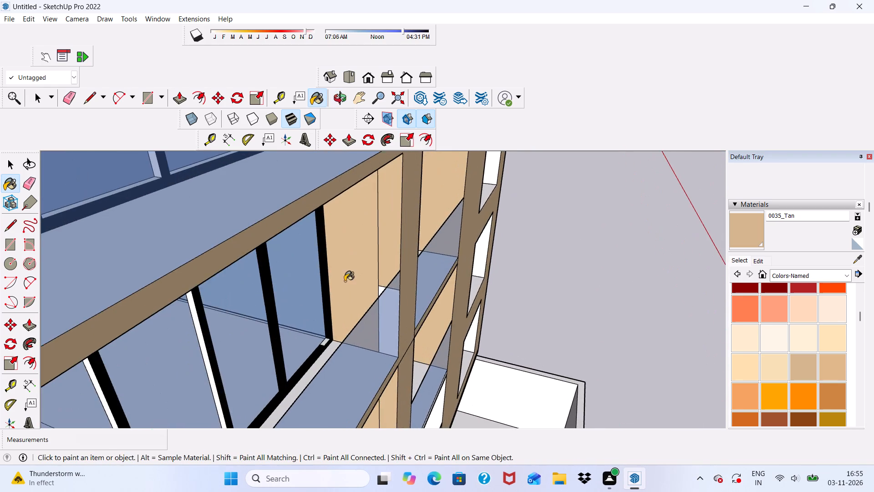
pyautogui.moveTo(347, 292); pyautogui.dragTo(392, 306, button='middle')
pyautogui.scroll(3, 392, 306)
pyautogui.scroll(-1, 424, 310)
pyautogui.moveTo(426, 312); pyautogui.dragTo(406, 303, button='middle')
pyautogui.scroll(4, 406, 303)
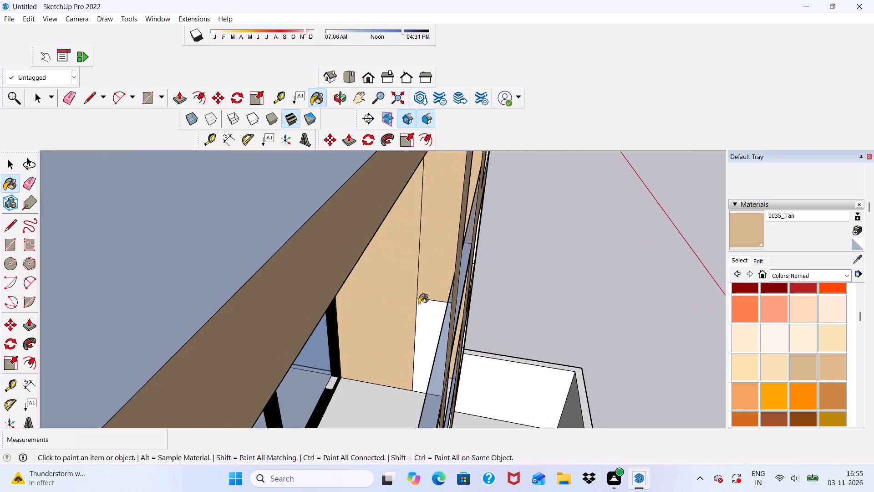
pyautogui.click(422, 305)
# Paint the remaining white side wall strips in the third-from-bottom and bottom-floor large balconies with 0035_Tan.
pyautogui.scroll(-18, 374, 293)
pyautogui.scroll(2, 368, 193)
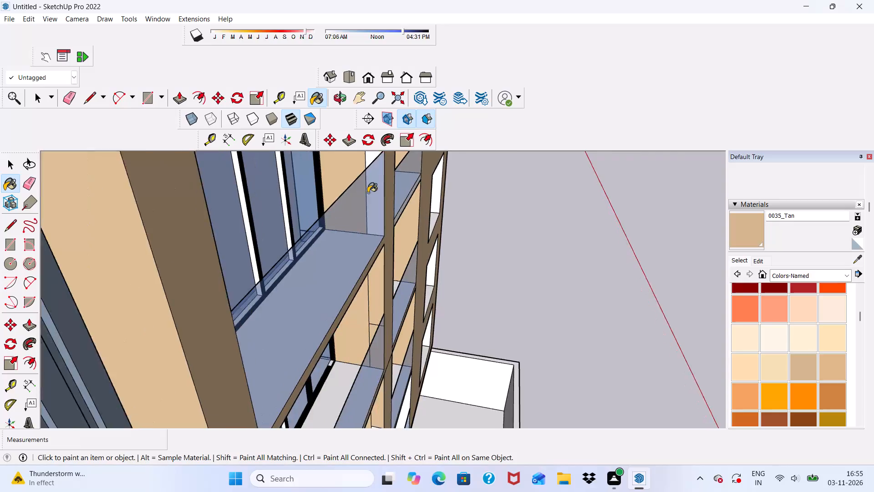
pyautogui.scroll(10, 368, 193)
pyautogui.click(376, 161)
pyautogui.scroll(-2, 371, 161)
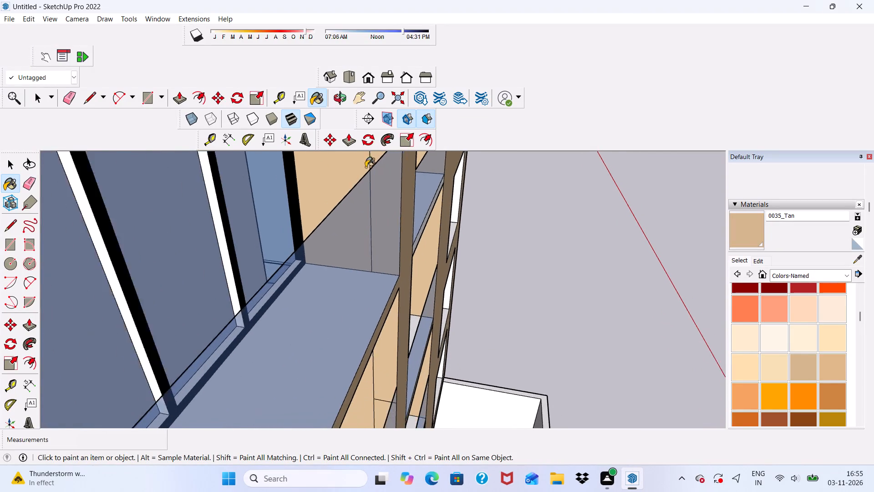
pyautogui.scroll(-13, 366, 167)
pyautogui.moveTo(334, 247); pyautogui.dragTo(326, 216, button='middle')
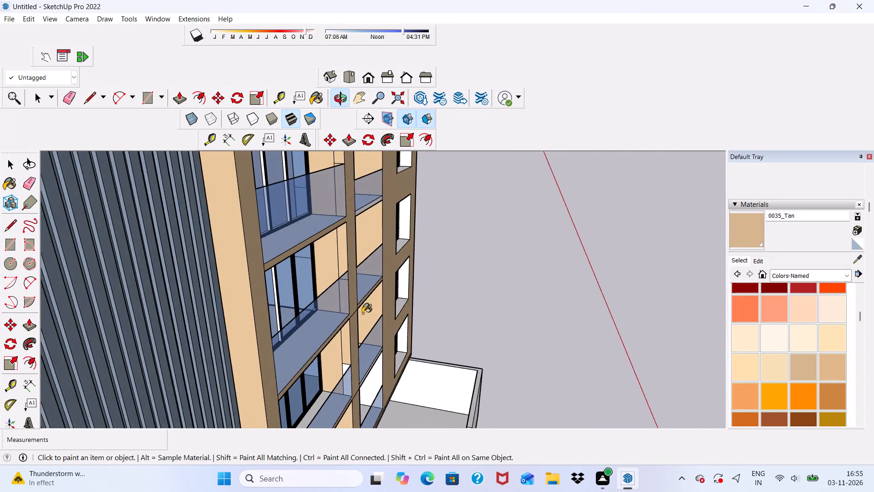
pyautogui.scroll(6, 368, 359)
pyautogui.scroll(9, 312, 355)
pyautogui.click(322, 352)
pyautogui.scroll(-12, 254, 323)
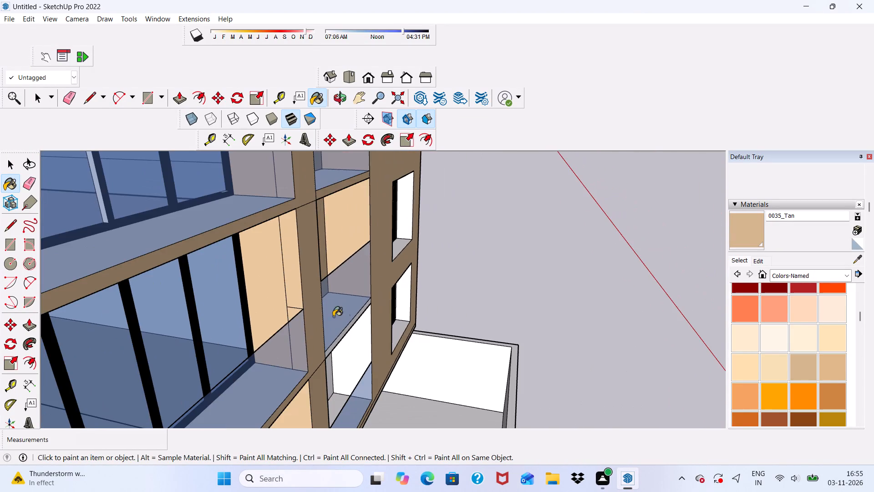
# Paint the bottom-floor small balcony's back wall and both side walls with 0035_Tan.
pyautogui.moveTo(349, 323); pyautogui.dragTo(279, 243, button='middle')
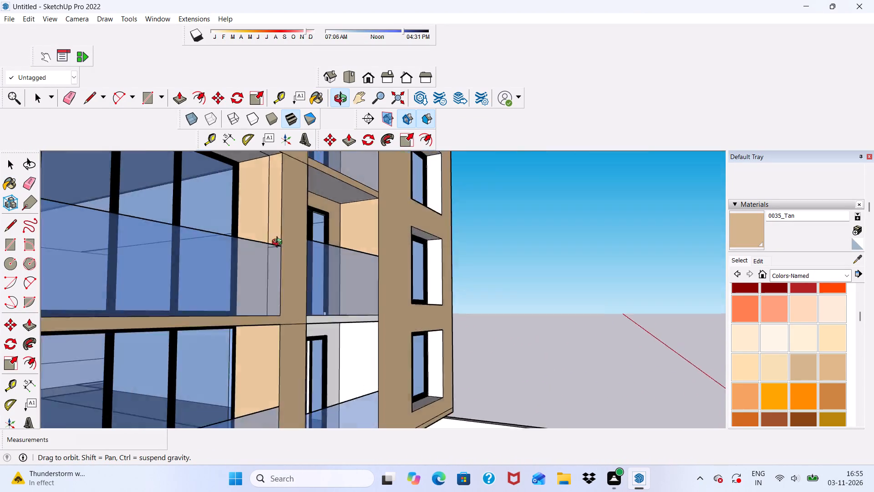
pyautogui.moveTo(279, 243); pyautogui.dragTo(213, 258, button='middle')
pyautogui.scroll(1, 246, 254)
pyautogui.scroll(-5, 276, 246)
pyautogui.scroll(6, 335, 327)
pyautogui.click(369, 336)
pyautogui.moveTo(362, 332); pyautogui.dragTo(369, 332)
pyautogui.click(373, 332)
pyautogui.click(386, 332)
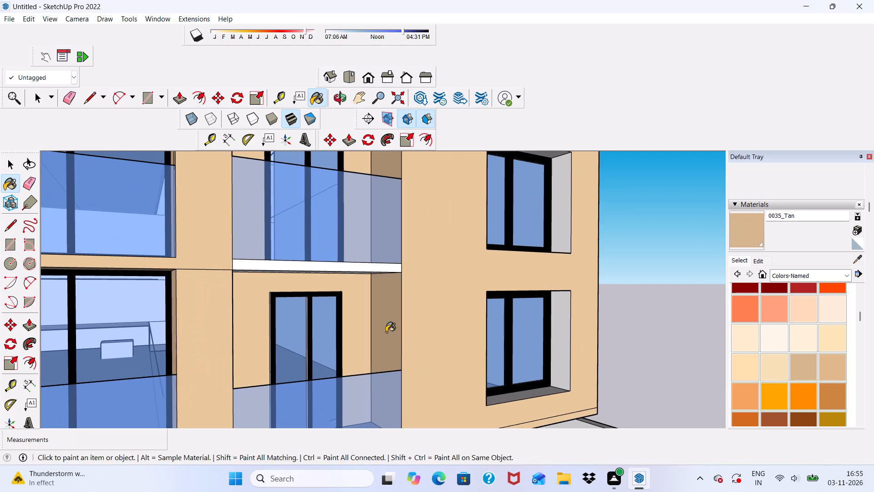
pyautogui.scroll(-2, 386, 332)
pyautogui.moveTo(386, 332); pyautogui.dragTo(237, 336, button='middle')
pyautogui.scroll(3, 245, 336)
pyautogui.click(266, 321)
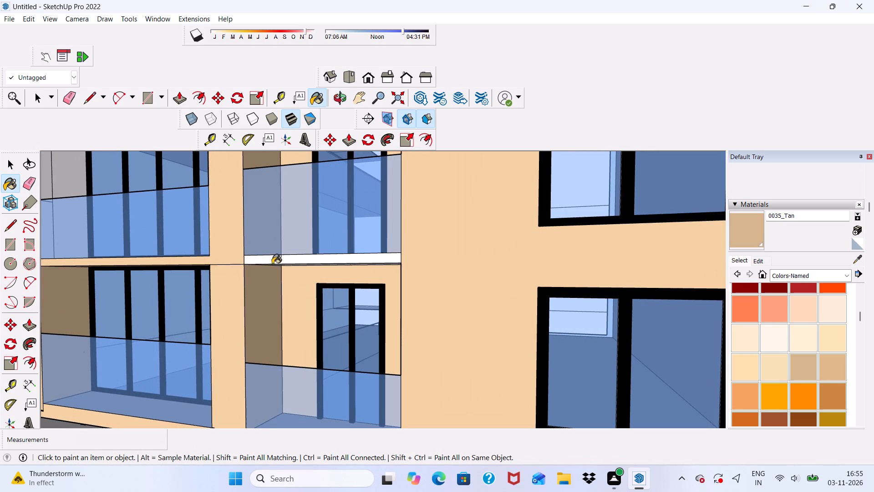
# Paint the slab edge above the bottom-floor small balcony and that balcony's ceiling with 0035_Tan.
pyautogui.click(274, 260)
pyautogui.moveTo(279, 261); pyautogui.dragTo(319, 201, button='middle')
pyautogui.click(307, 239)
pyautogui.scroll(-1, 294, 270)
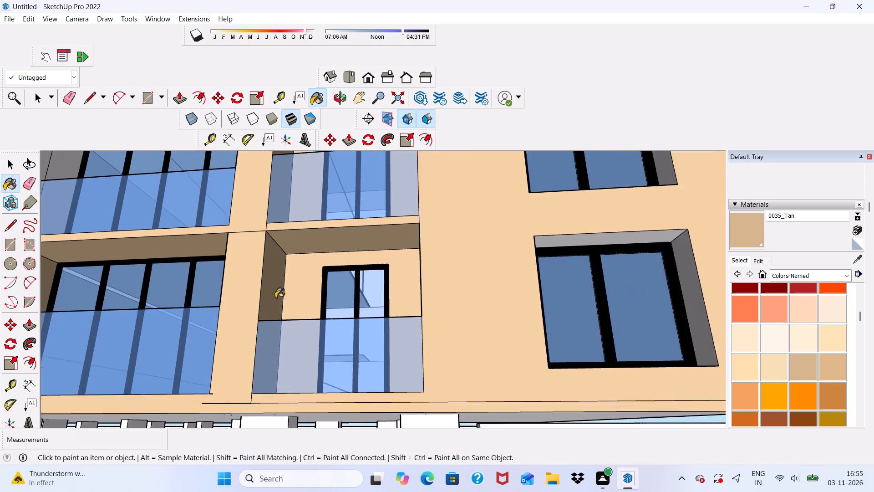
# Paint the head and left side reveals of the two lowest windows at the wing's end with 0035_Tan.
pyautogui.scroll(-10, 275, 298)
pyautogui.scroll(1, 349, 350)
pyautogui.scroll(6, 394, 222)
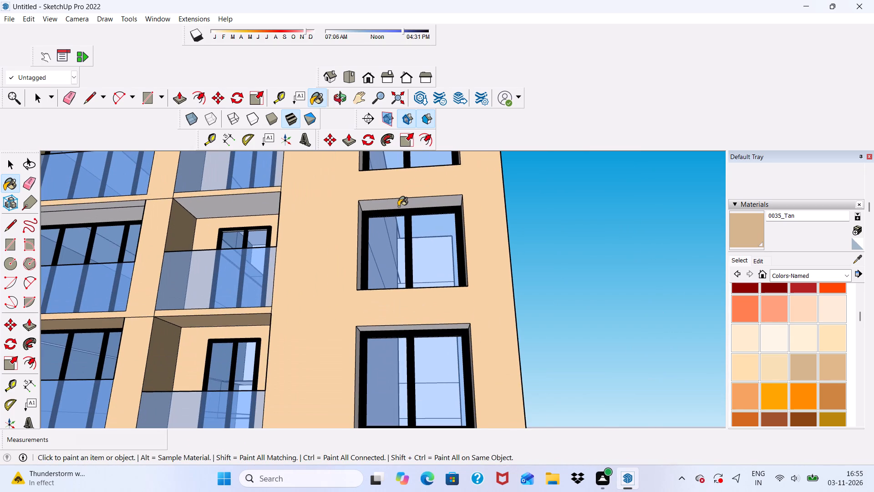
pyautogui.click(398, 205)
pyautogui.scroll(4, 391, 326)
pyautogui.click(386, 333)
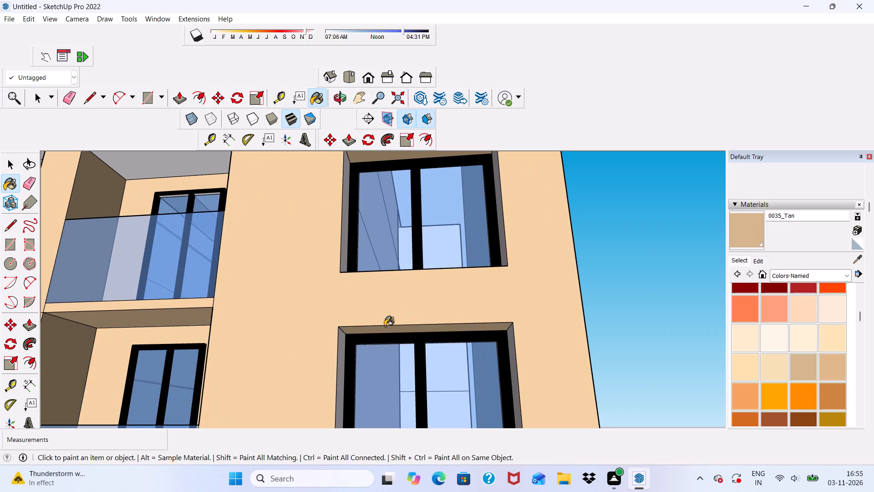
pyautogui.moveTo(383, 326); pyautogui.dragTo(277, 343, button='middle')
pyautogui.scroll(1, 307, 362)
pyautogui.click(320, 364)
pyautogui.click(315, 236)
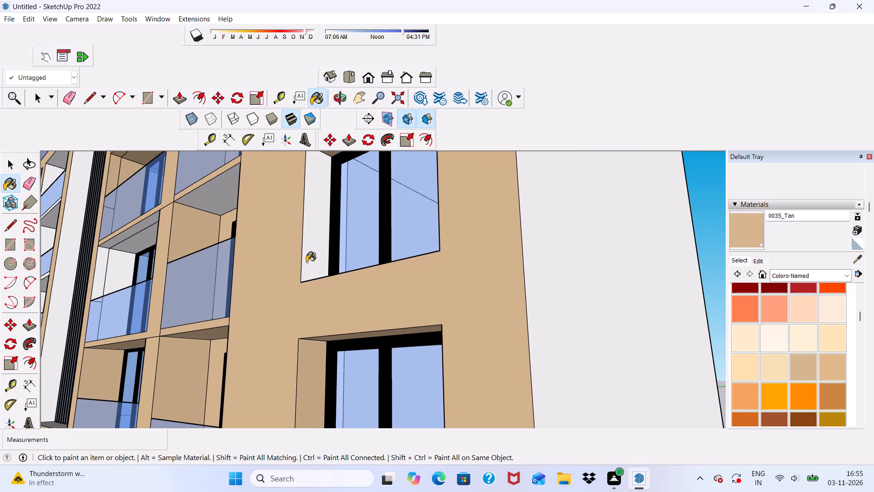
# Paint the sills of the second- and third-from-bottom windows with 0035_Tan.
pyautogui.moveTo(306, 262); pyautogui.dragTo(473, 317, button='middle')
pyautogui.scroll(1, 595, 294)
pyautogui.scroll(-5, 434, 318)
pyautogui.scroll(-4, 101, 300)
pyautogui.moveTo(249, 364); pyautogui.dragTo(251, 369, button='middle')
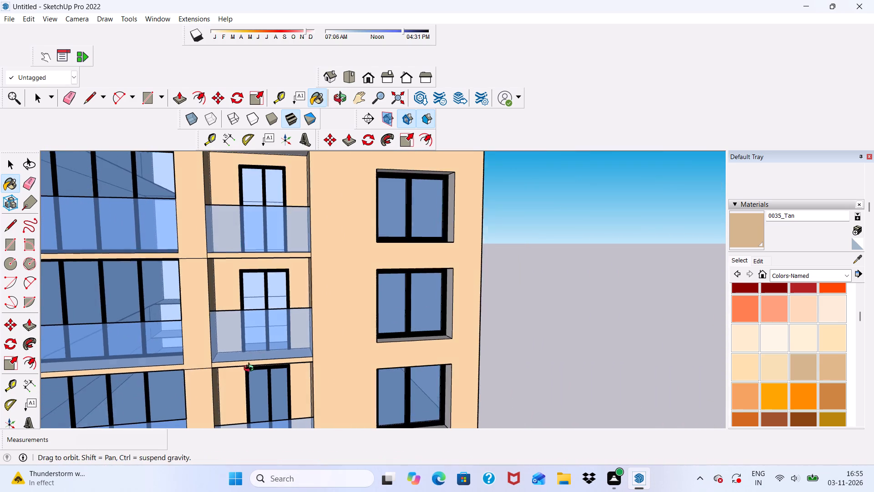
pyautogui.moveTo(251, 369); pyautogui.dragTo(262, 446, button='middle')
pyautogui.scroll(5, 405, 353)
pyautogui.click(405, 331)
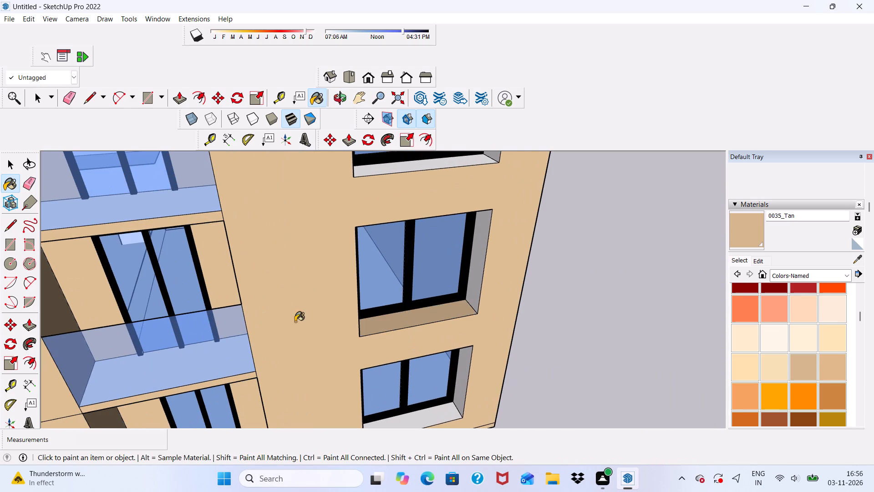
pyautogui.scroll(-6, 152, 420)
pyautogui.scroll(5, 266, 265)
pyautogui.click(384, 174)
pyautogui.scroll(-6, 163, 257)
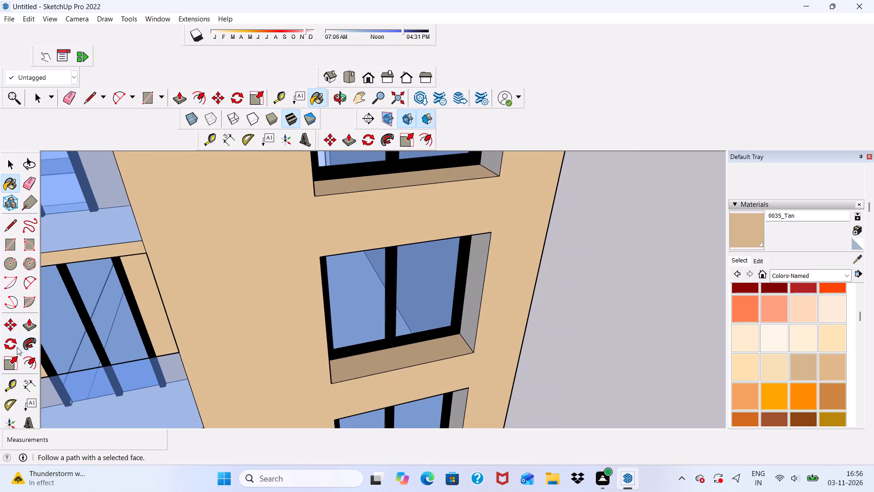
# Paint the right side reveals of the second- and third-from-bottom windows with 0035_Tan.
pyautogui.scroll(-8, 17, 347)
pyautogui.scroll(-1, 383, 340)
pyautogui.scroll(7, 427, 351)
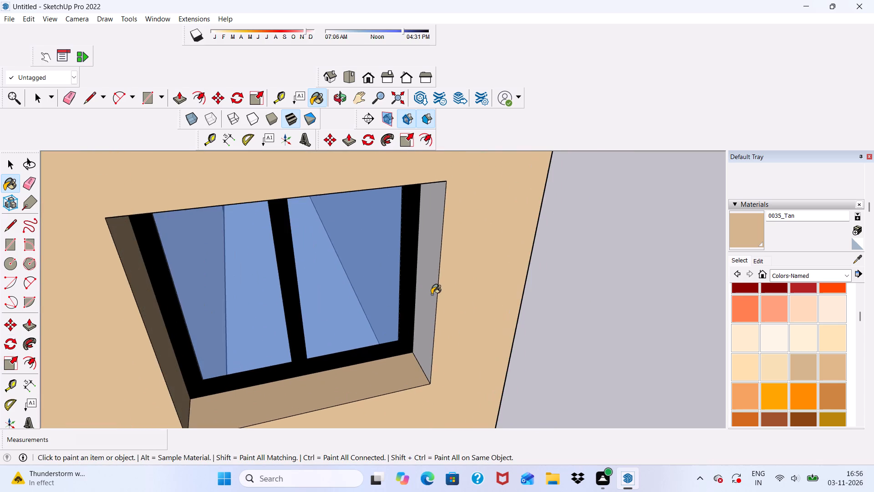
pyautogui.click(432, 294)
pyautogui.scroll(-10, 429, 307)
pyautogui.scroll(4, 417, 259)
pyautogui.click(384, 218)
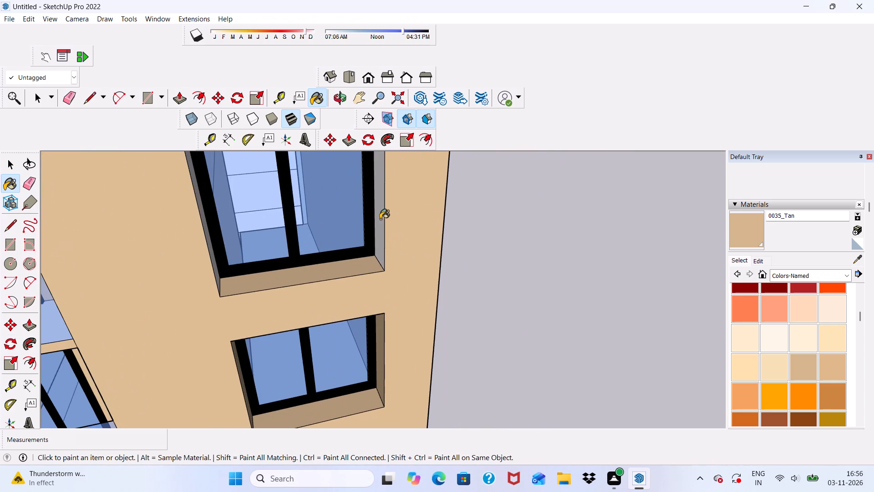
pyautogui.click(374, 217)
# Paint the third-from-bottom window's head and both side reveals with 0035_Tan.
pyautogui.scroll(-3, 377, 217)
pyautogui.scroll(1, 388, 230)
pyautogui.scroll(-1, 431, 397)
pyautogui.moveTo(420, 388); pyautogui.dragTo(392, 223, button='middle')
pyautogui.scroll(-5, 389, 267)
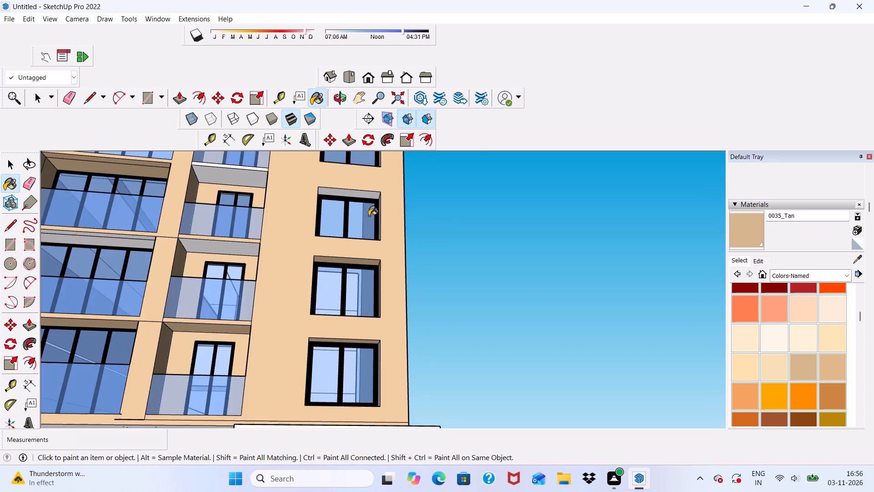
pyautogui.scroll(10, 358, 193)
pyautogui.click(354, 188)
pyautogui.scroll(2, 401, 211)
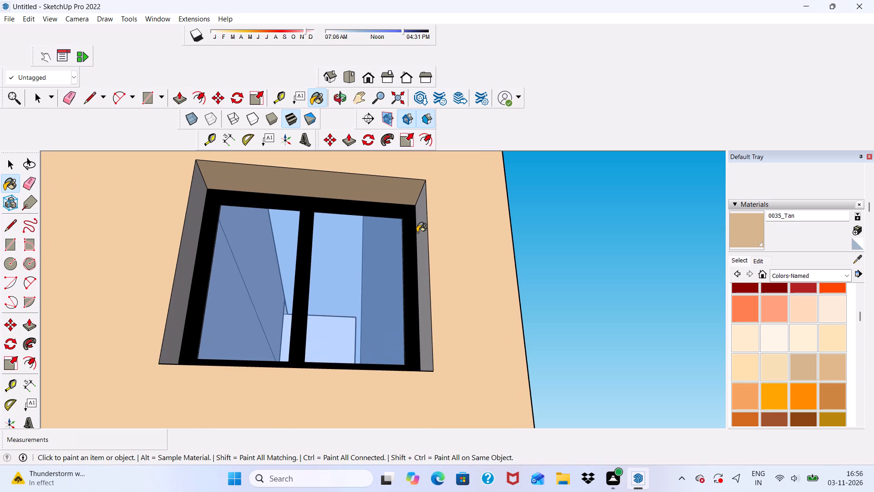
pyautogui.click(417, 232)
pyautogui.scroll(4, 207, 278)
pyautogui.click(167, 278)
pyautogui.scroll(-6, 171, 248)
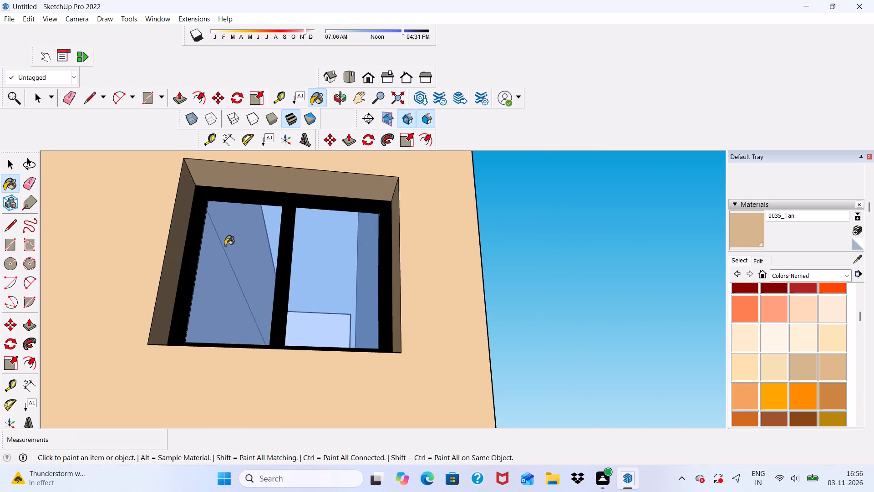
# Paint the bottom-floor window's white right side reveal with 0035_Tan.
pyautogui.moveTo(225, 246); pyautogui.dragTo(176, 347, button='middle')
pyautogui.scroll(2, 198, 332)
pyautogui.scroll(-13, 282, 230)
pyautogui.moveTo(328, 324); pyautogui.dragTo(456, 233, button='middle')
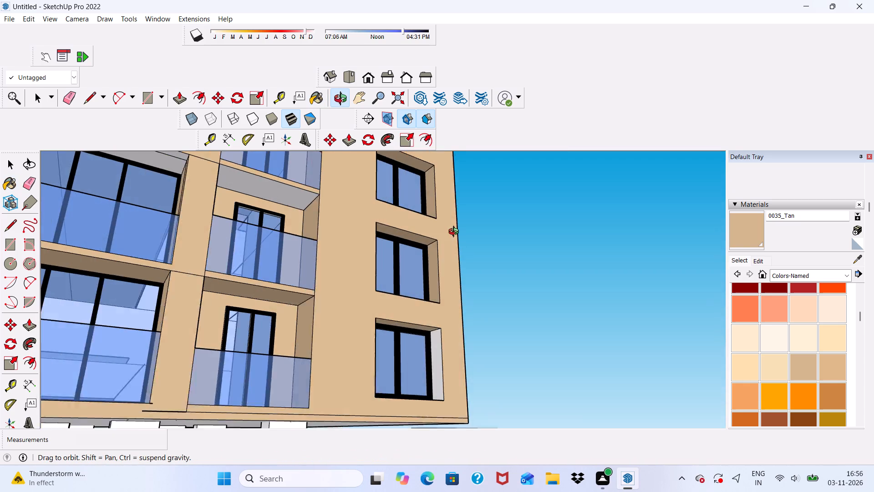
pyautogui.moveTo(456, 233); pyautogui.dragTo(461, 235, button='middle')
pyautogui.scroll(2, 435, 340)
pyautogui.click(440, 351)
# Paint the bottom-floor window's sill with 0035_Tan.
pyautogui.scroll(-1, 441, 350)
pyautogui.moveTo(442, 350); pyautogui.dragTo(182, 398, button='middle')
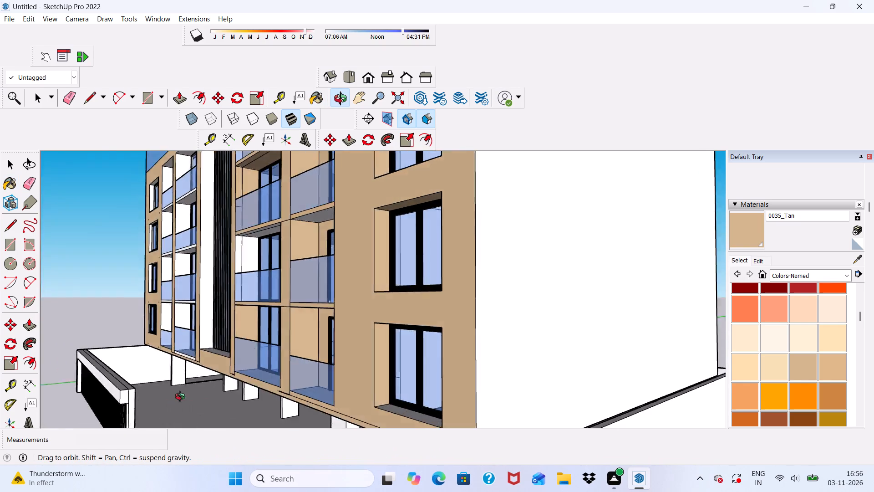
pyautogui.moveTo(182, 398); pyautogui.dragTo(301, 369, button='middle')
pyautogui.scroll(1, 370, 303)
pyautogui.scroll(-1, 374, 313)
pyautogui.moveTo(374, 337); pyautogui.dragTo(387, 422, button='middle')
pyautogui.scroll(5, 393, 428)
pyautogui.click(404, 421)
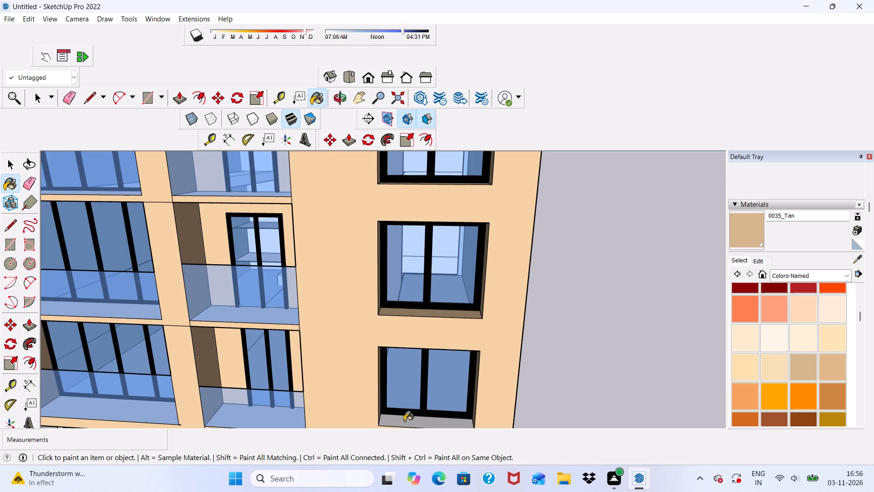
# Paint the second-from-bottom small balcony's ceiling with 0035_Tan.
pyautogui.scroll(-2, 404, 416)
pyautogui.moveTo(408, 359); pyautogui.dragTo(403, 247, button='middle')
pyautogui.scroll(1, 402, 247)
pyautogui.scroll(-2, 393, 268)
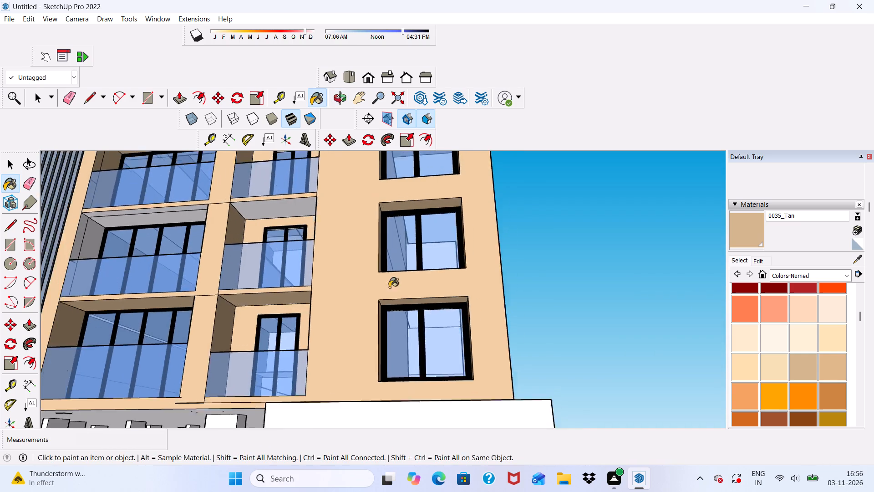
pyautogui.scroll(-3, 389, 287)
pyautogui.scroll(6, 278, 262)
pyautogui.click(320, 221)
# Paint the second-from-bottom large balcony's ceiling, the strip along its front edge and its left side wall with 0035_Tan.
pyautogui.scroll(1, 177, 236)
pyautogui.click(144, 233)
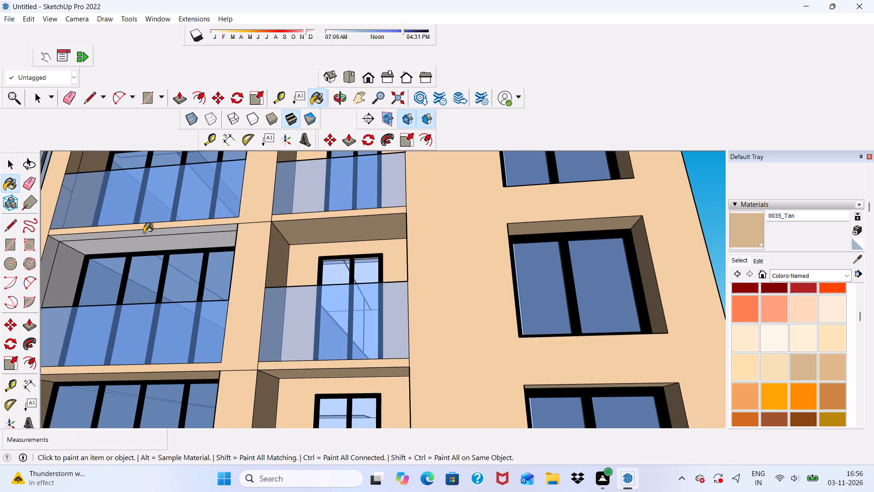
pyautogui.click(135, 240)
pyautogui.moveTo(59, 286); pyautogui.dragTo(54, 293)
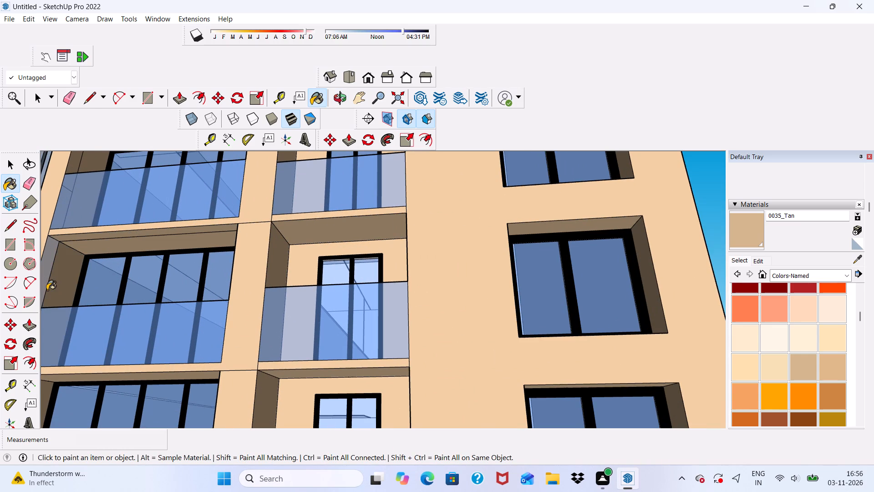
pyautogui.click(41, 281)
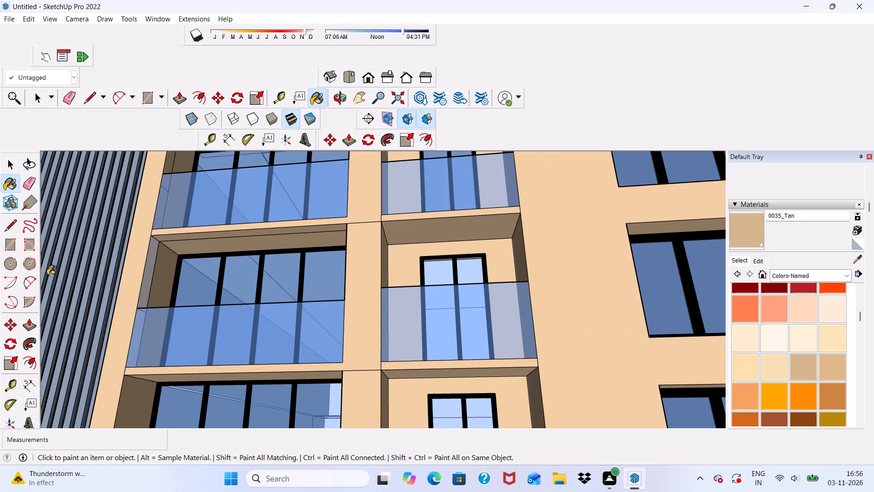
pyautogui.scroll(3, 134, 306)
pyautogui.click(141, 303)
pyautogui.scroll(-7, 153, 259)
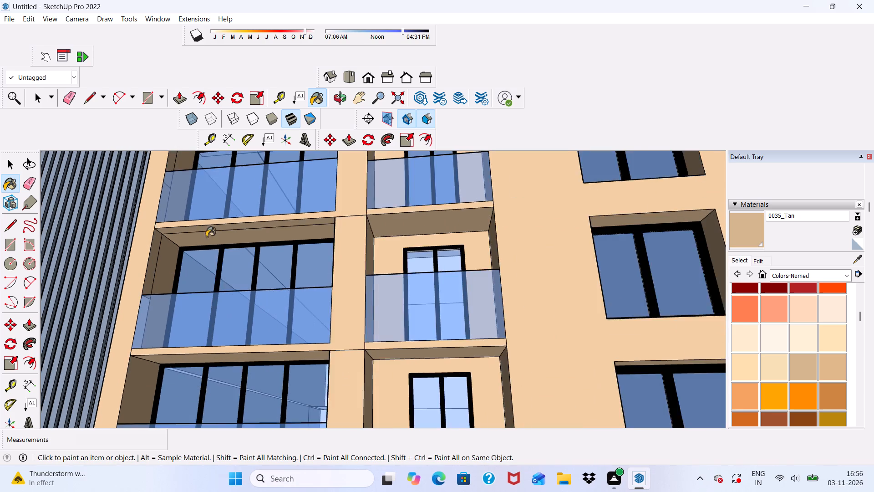
# Paint the small unpainted ledge on that large balcony's left side wall, beside the glass parapet, with 0035_Tan.
pyautogui.scroll(-3, 206, 237)
pyautogui.moveTo(148, 315); pyautogui.dragTo(117, 419, button='middle')
pyautogui.scroll(12, 202, 316)
pyautogui.scroll(-1, 152, 304)
pyautogui.scroll(2, 128, 332)
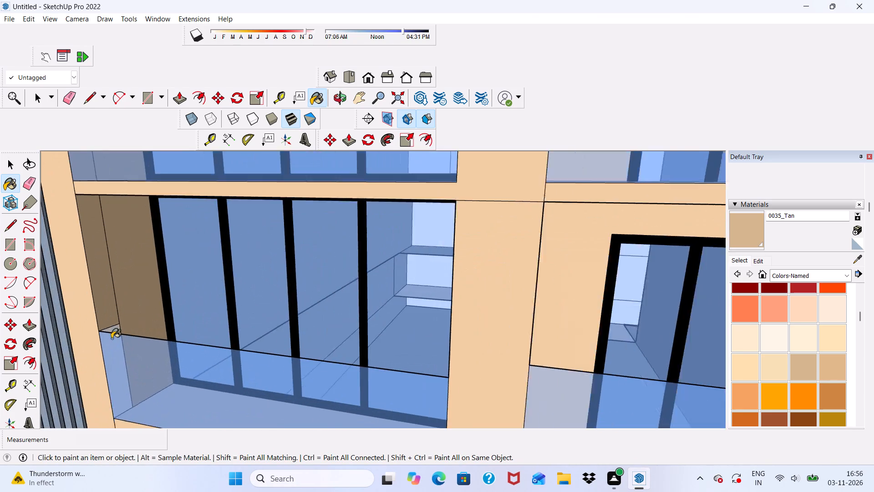
pyautogui.scroll(4, 112, 338)
pyautogui.click(119, 325)
pyautogui.scroll(-10, 119, 325)
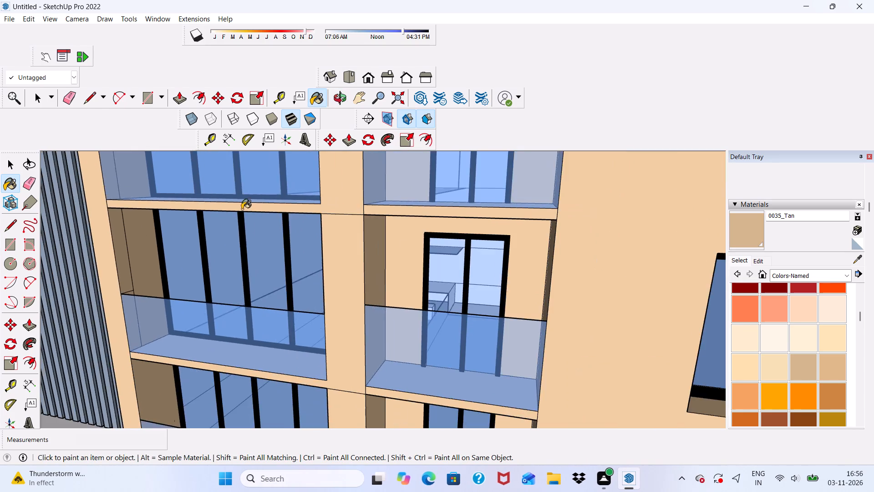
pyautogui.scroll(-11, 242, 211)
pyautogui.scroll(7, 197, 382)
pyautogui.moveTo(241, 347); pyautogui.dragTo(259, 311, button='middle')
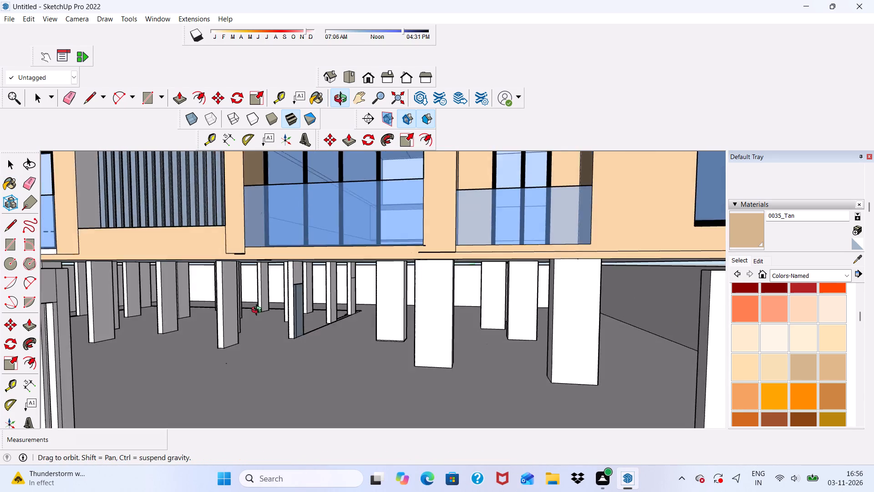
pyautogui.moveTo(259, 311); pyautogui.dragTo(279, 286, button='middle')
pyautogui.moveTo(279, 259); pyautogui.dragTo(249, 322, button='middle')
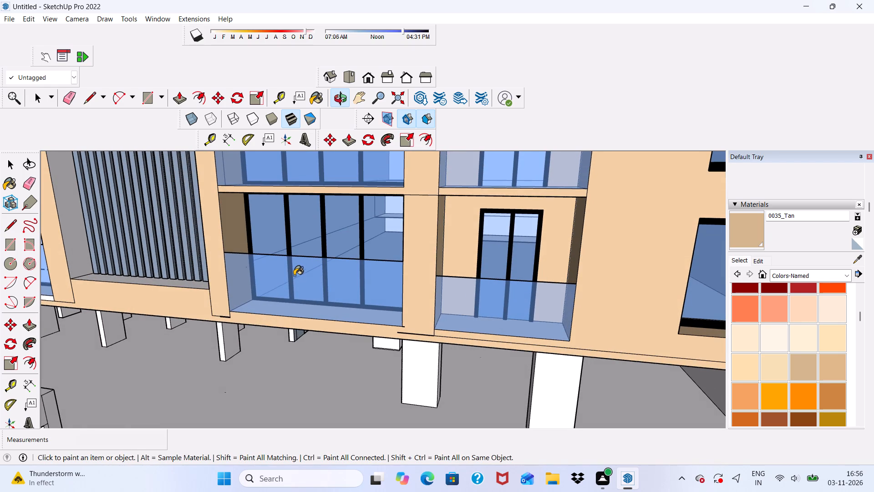
# Paint the back walls of the left wing's top two small balconies and the lower one's left side wall with 0035_Tan.
pyautogui.scroll(-14, 294, 288)
pyautogui.scroll(-2, 330, 289)
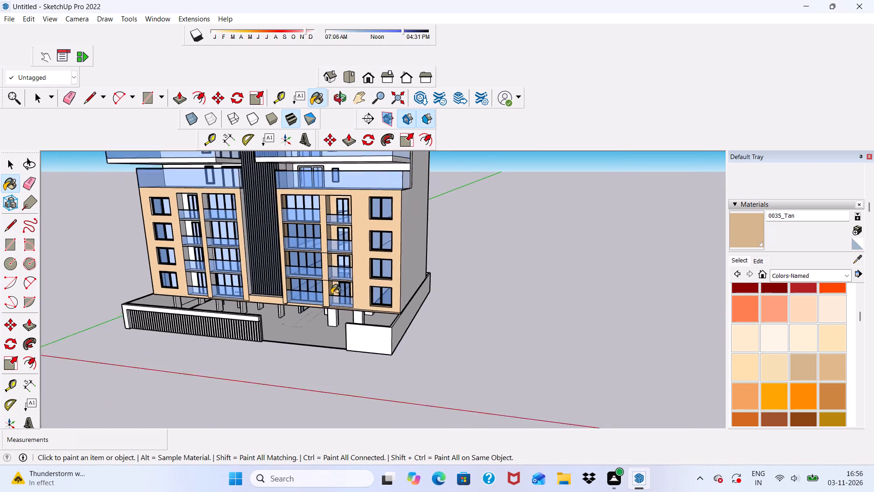
pyautogui.scroll(-1, 331, 294)
pyautogui.moveTo(340, 309); pyautogui.dragTo(392, 270, button='middle')
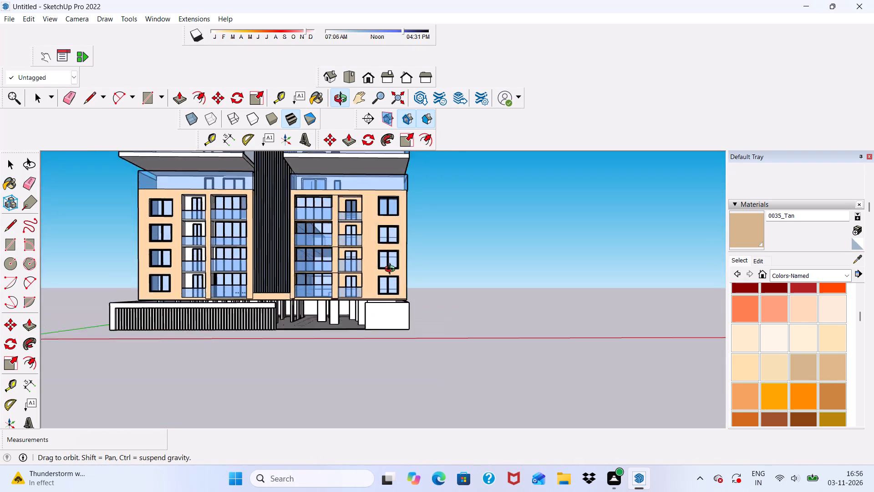
pyautogui.moveTo(392, 270); pyautogui.dragTo(401, 263, button='middle')
pyautogui.scroll(15, 194, 220)
pyautogui.click(167, 183)
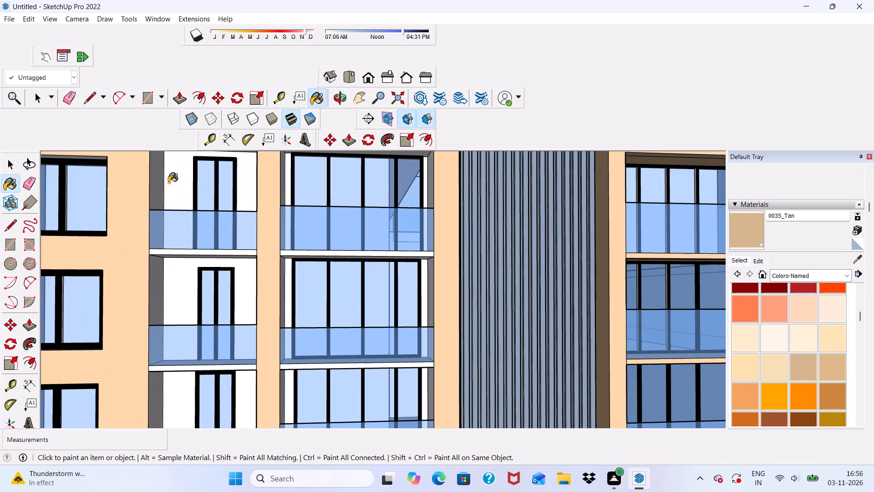
pyautogui.click(173, 281)
pyautogui.click(148, 283)
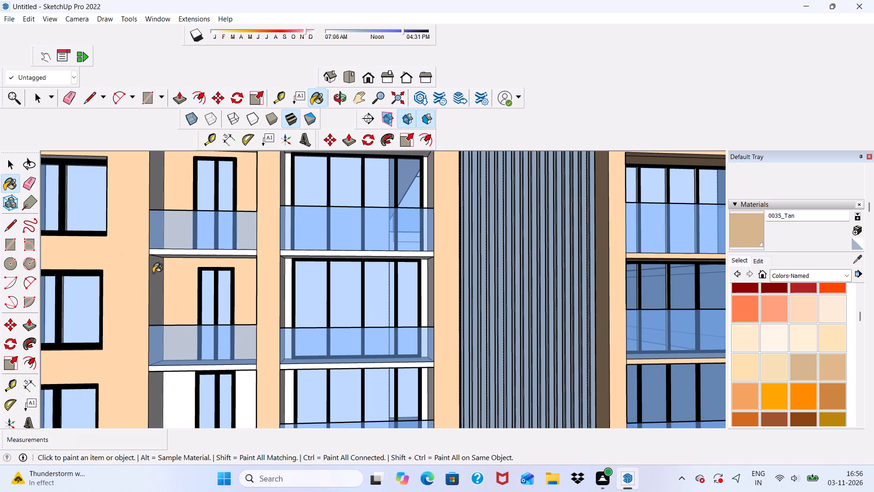
pyautogui.click(154, 272)
pyautogui.click(148, 192)
pyautogui.scroll(-6, 152, 256)
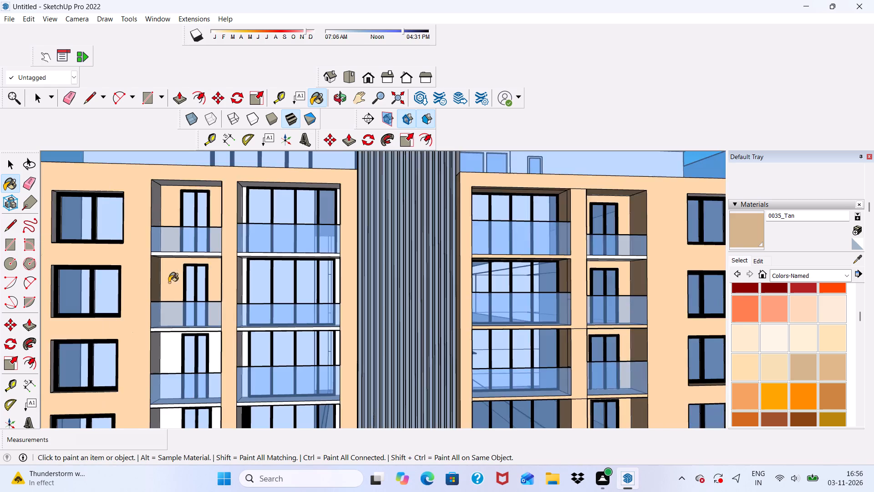
# Paint the back walls and left side walls of the left wing's bottom two small balconies with 0035_Tan.
pyautogui.scroll(7, 162, 359)
pyautogui.click(149, 332)
pyautogui.moveTo(163, 331); pyautogui.dragTo(176, 327)
pyautogui.scroll(-5, 189, 313)
pyautogui.scroll(-5, 178, 209)
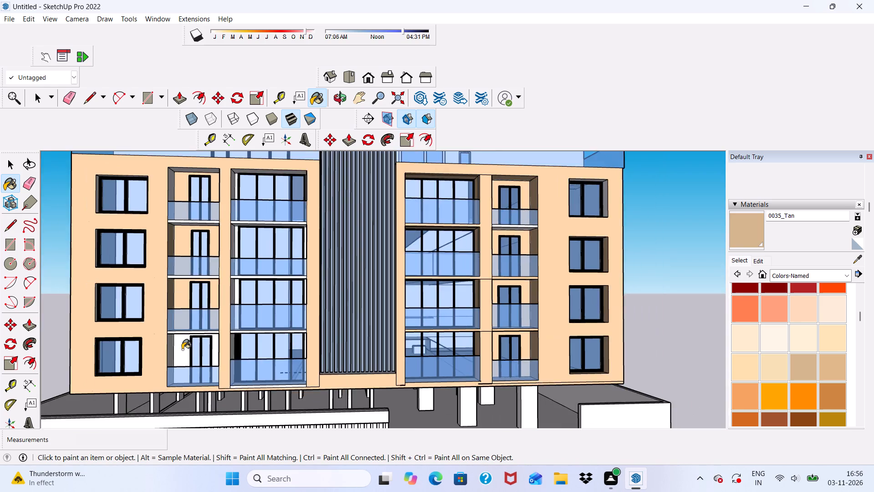
pyautogui.scroll(7, 178, 358)
pyautogui.click(169, 357)
pyautogui.scroll(3, 159, 335)
pyautogui.click(183, 323)
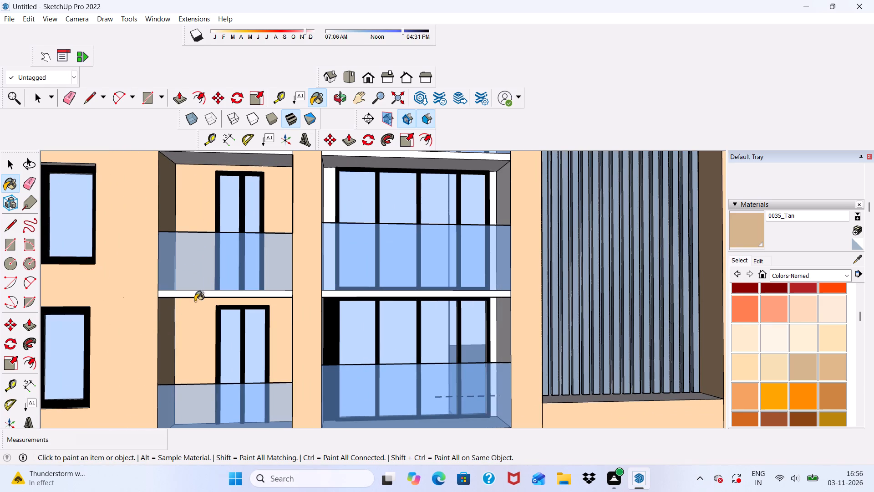
# Paint the left wing's bottom small balcony with 0035_Tan: the slab edge above it, its ceiling and its right side wall.
pyautogui.moveTo(195, 301); pyautogui.dragTo(207, 308, button='middle')
pyautogui.scroll(4, 227, 310)
pyautogui.middleClick(248, 296)
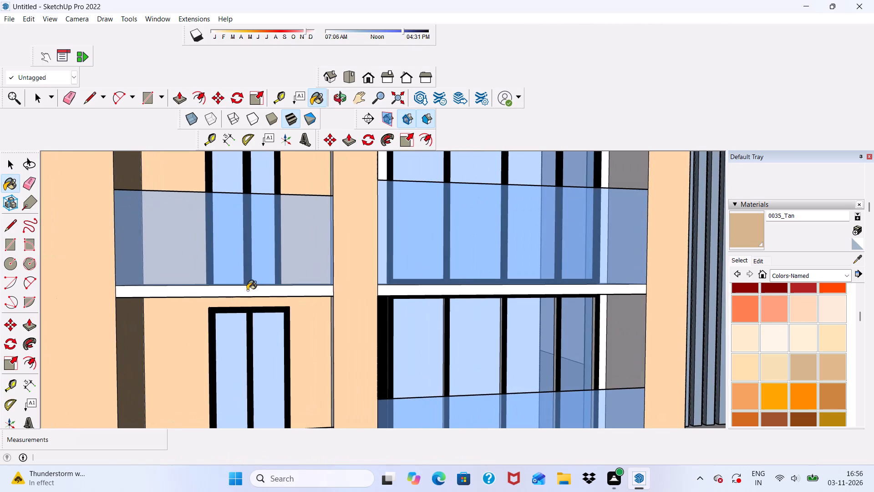
pyautogui.click(247, 290)
pyautogui.moveTo(240, 308); pyautogui.dragTo(250, 246, button='middle')
pyautogui.scroll(1, 255, 248)
pyautogui.click(275, 254)
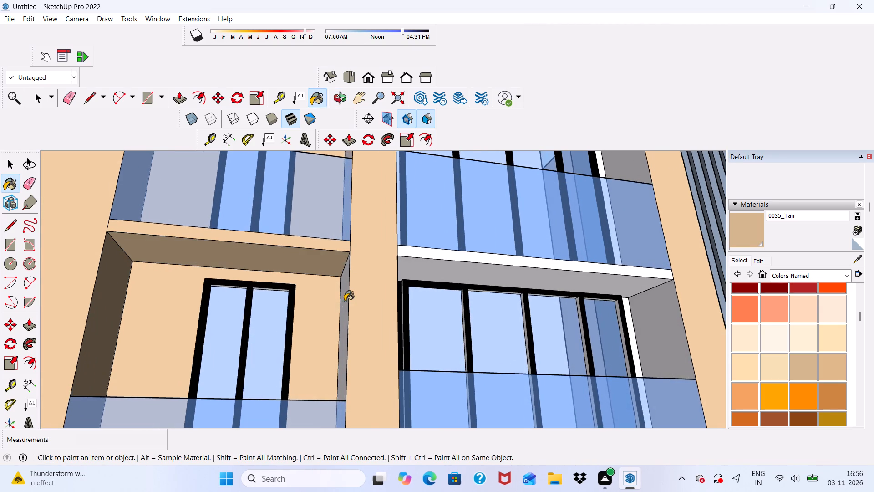
pyautogui.click(345, 301)
# Paint the ceiling and the slab edge above the left wing's second-from-bottom small balcony with 0035_Tan.
pyautogui.scroll(-9, 342, 291)
pyautogui.moveTo(341, 323); pyautogui.dragTo(297, 444, button='middle')
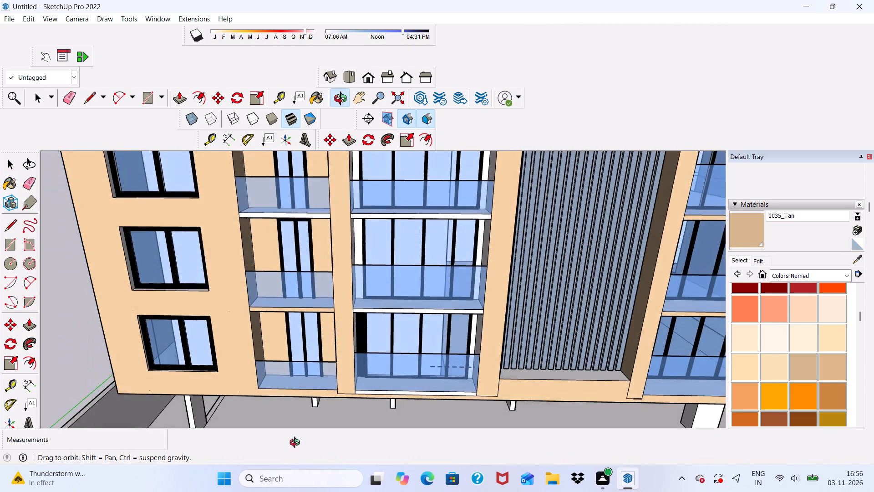
pyautogui.moveTo(297, 444); pyautogui.dragTo(235, 473, button='middle')
pyautogui.scroll(6, 310, 238)
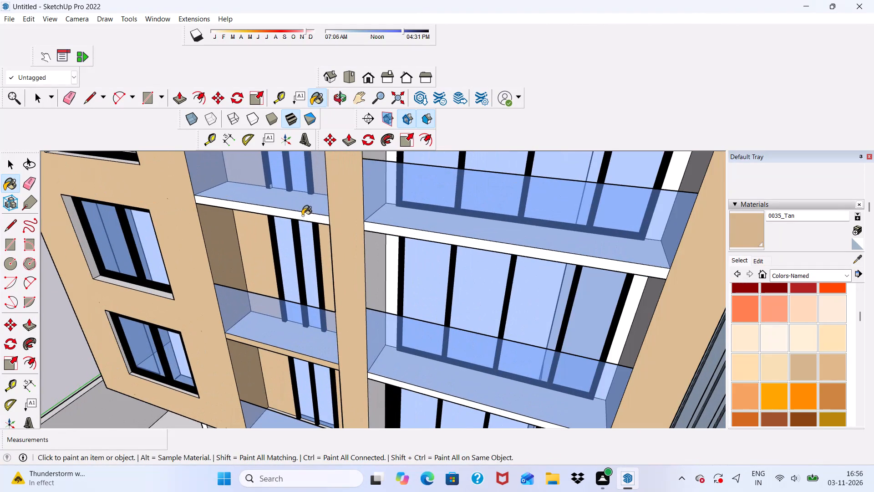
pyautogui.click(302, 215)
pyautogui.moveTo(297, 234); pyautogui.dragTo(346, 147, button='middle')
pyautogui.scroll(3, 347, 146)
pyautogui.click(328, 174)
pyautogui.scroll(-5, 292, 202)
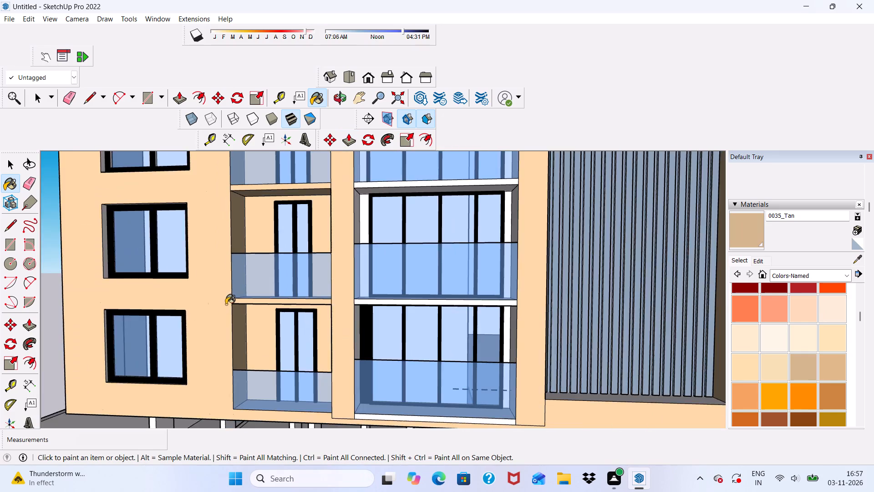
# Paint the right side walls of the left wing's two middle small balconies with 0035_Tan.
pyautogui.moveTo(228, 304); pyautogui.dragTo(397, 386, button='middle')
pyautogui.scroll(2, 421, 243)
pyautogui.click(420, 181)
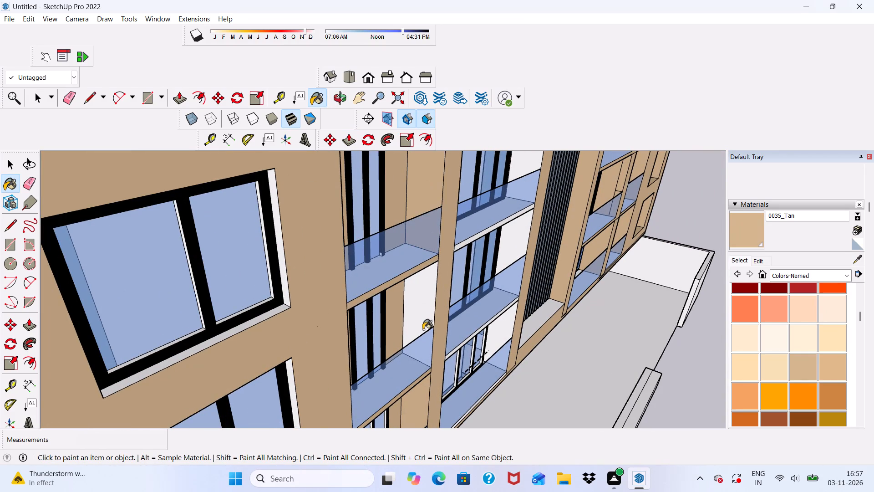
pyautogui.click(423, 309)
# Paint the ceiling and the slab edge above the left wing's second-from-bottom large balcony with 0035_Tan.
pyautogui.scroll(-2, 423, 307)
pyautogui.moveTo(415, 309); pyautogui.dragTo(289, 330, button='middle')
pyautogui.scroll(1, 288, 330)
pyautogui.scroll(-9, 303, 288)
pyautogui.moveTo(366, 356); pyautogui.dragTo(325, 291, button='middle')
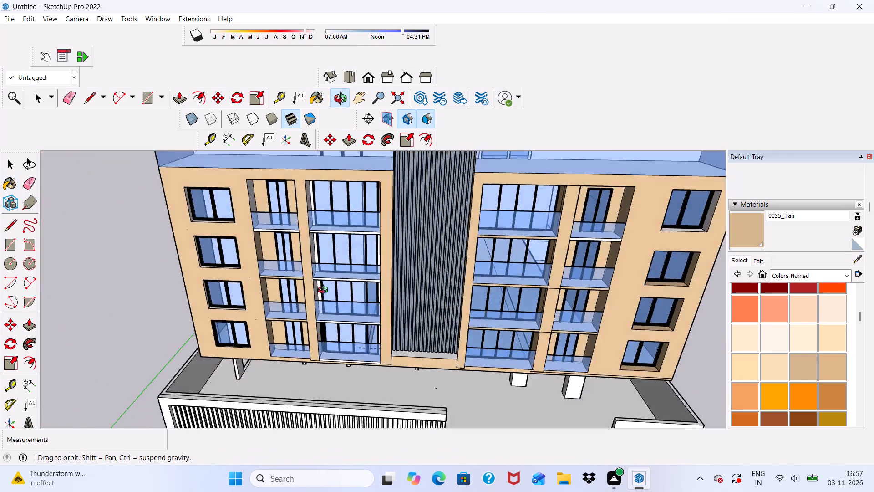
pyautogui.moveTo(325, 291); pyautogui.dragTo(321, 203, button='middle')
pyautogui.scroll(7, 330, 214)
pyautogui.click(360, 187)
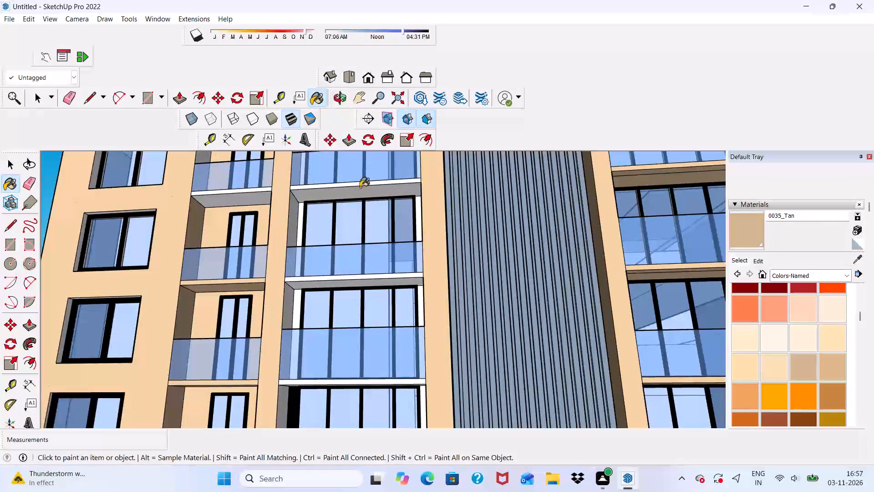
pyautogui.click(363, 183)
pyautogui.scroll(3, 366, 207)
pyautogui.scroll(5, 363, 338)
pyautogui.click(350, 297)
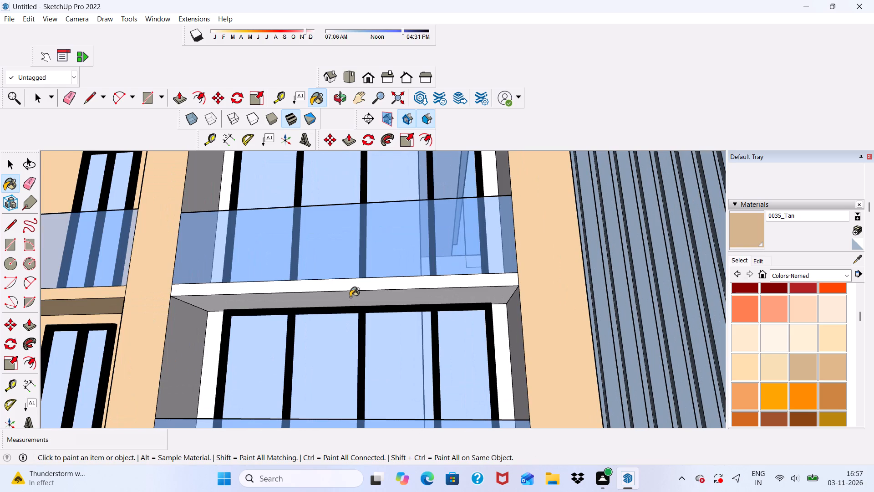
pyautogui.click(346, 277)
# Paint the slab edge beneath the left wing's bottom large balcony with 0035_Tan.
pyautogui.scroll(-5, 322, 281)
pyautogui.moveTo(345, 296); pyautogui.dragTo(324, 187, button='middle')
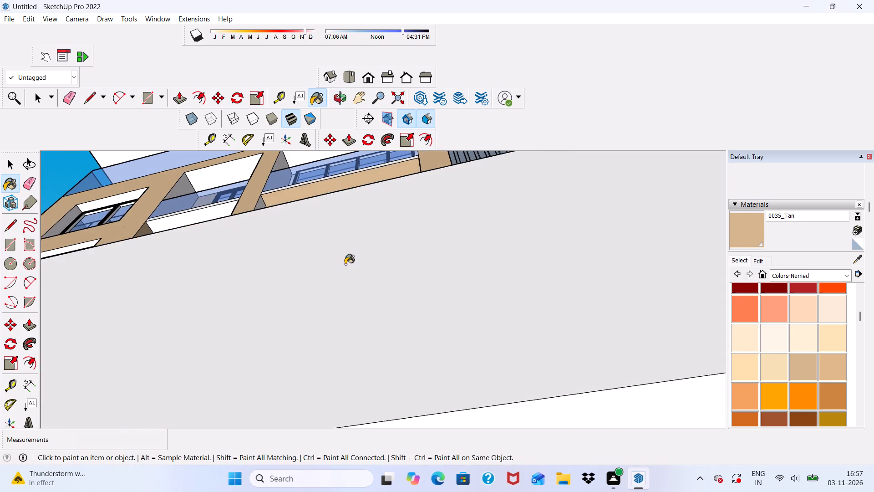
pyautogui.scroll(-3, 345, 266)
pyautogui.moveTo(345, 263); pyautogui.dragTo(252, 401, button='middle')
pyautogui.scroll(-10, 376, 235)
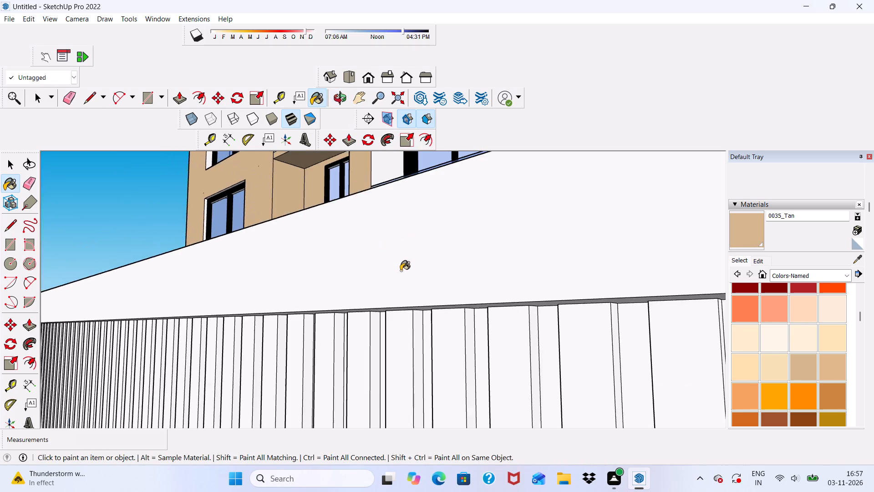
pyautogui.scroll(-6, 401, 271)
pyautogui.moveTo(396, 256); pyautogui.dragTo(433, 298, button='middle')
pyautogui.scroll(5, 443, 231)
pyautogui.click(441, 222)
pyautogui.scroll(-2, 389, 241)
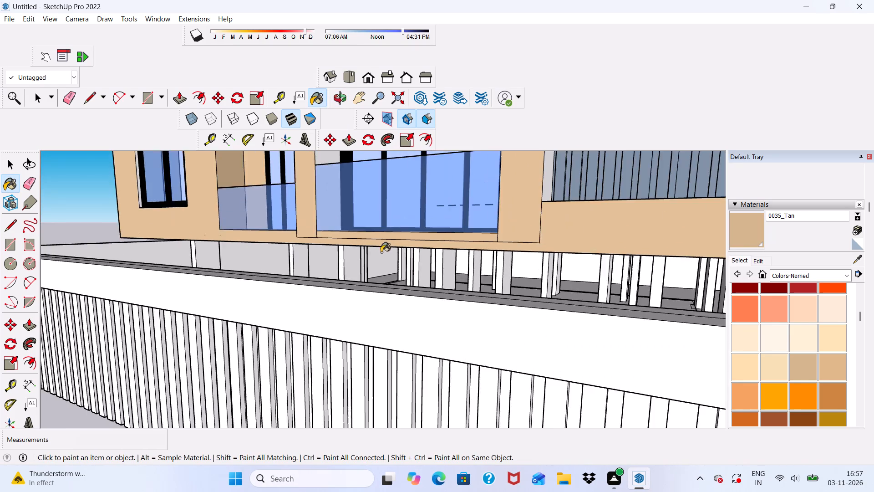
# Paint the left side wall of the central recess beside the vertical slats with 0035_Tan.
pyautogui.scroll(-11, 381, 252)
pyautogui.scroll(6, 404, 218)
pyautogui.click(396, 215)
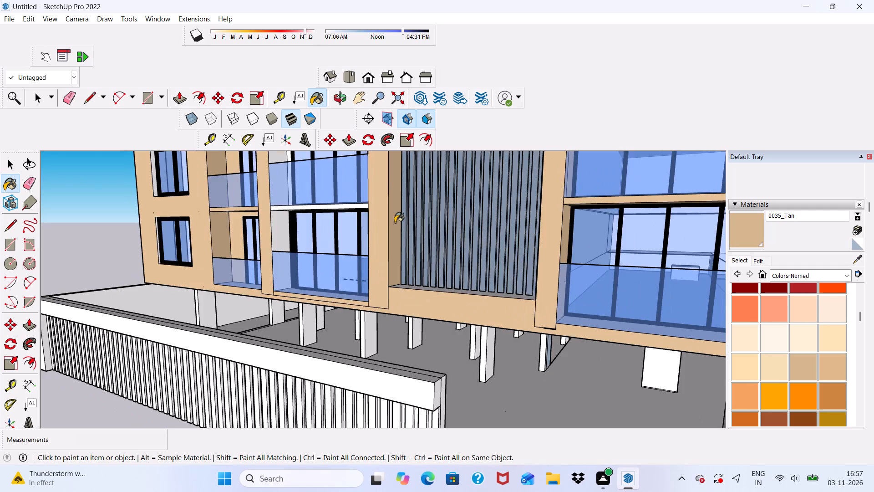
# Paint the left side walls of the left wing's four large balconies, from bottom to top, with 0035_Tan.
pyautogui.scroll(-3, 391, 228)
pyautogui.moveTo(373, 243); pyautogui.dragTo(473, 258, button='middle')
pyautogui.scroll(6, 296, 265)
pyautogui.scroll(-1, 320, 207)
pyautogui.moveTo(311, 208); pyautogui.dragTo(183, 241, button='middle')
pyautogui.scroll(2, 252, 231)
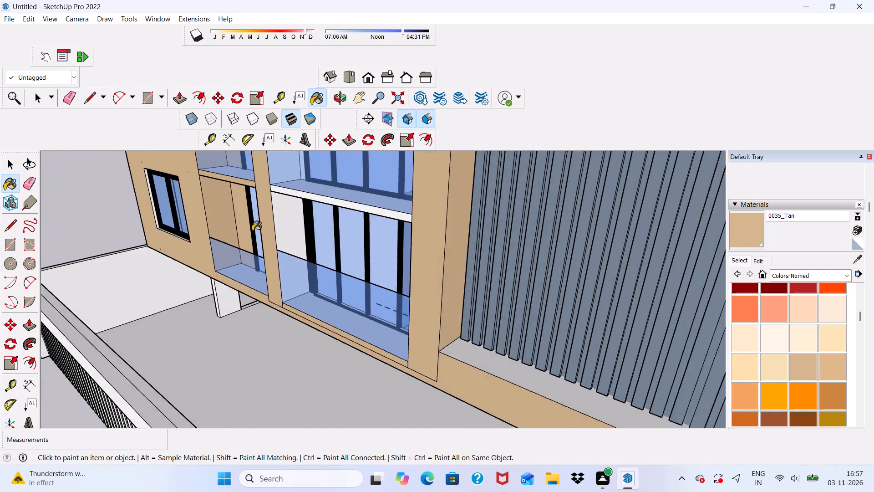
pyautogui.scroll(1, 252, 231)
pyautogui.click(282, 234)
pyautogui.scroll(-14, 281, 227)
pyautogui.scroll(6, 305, 187)
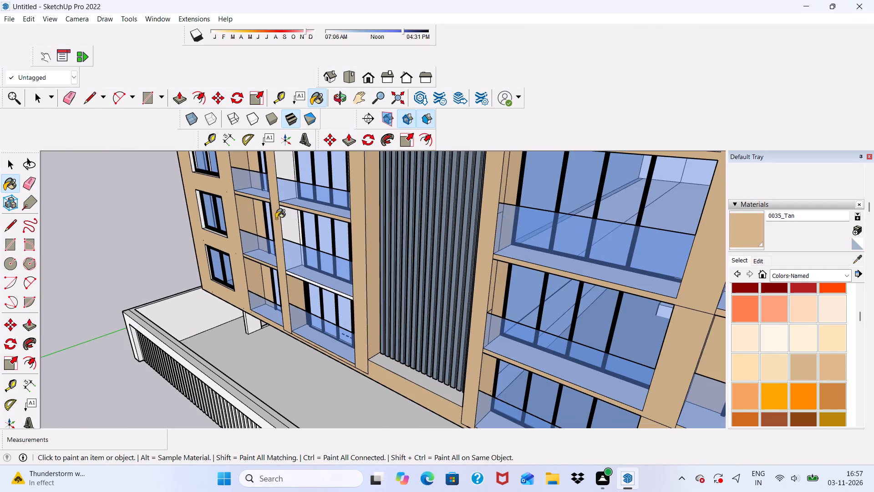
pyautogui.click(289, 221)
pyautogui.scroll(-5, 286, 215)
pyautogui.scroll(5, 298, 176)
pyautogui.click(271, 186)
pyautogui.scroll(-8, 284, 218)
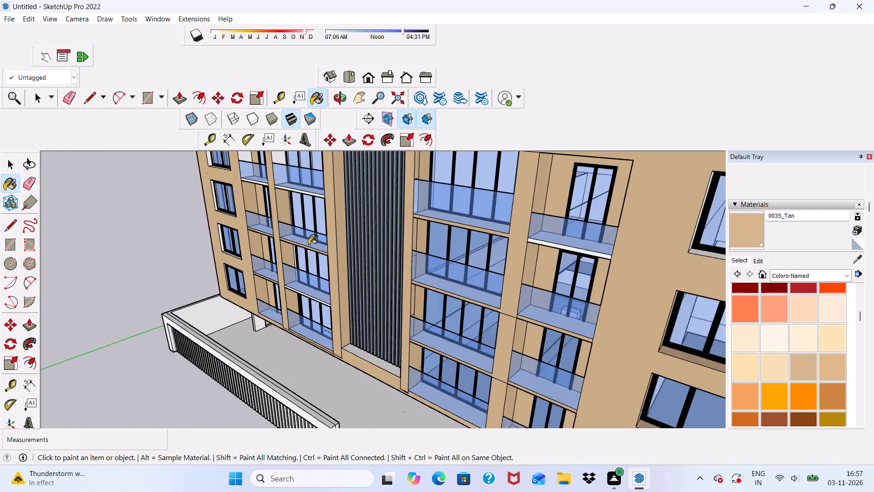
pyautogui.scroll(-3, 309, 245)
pyautogui.scroll(9, 310, 209)
pyautogui.click(286, 202)
# Paint the left side wall of the left wing's top small balcony with 0035_Tan.
pyautogui.scroll(3, 249, 197)
pyautogui.click(240, 192)
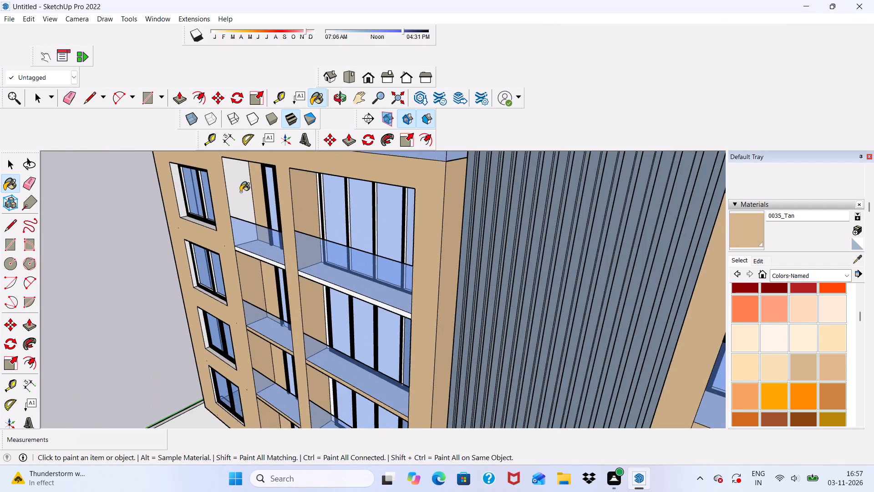
# Examine the building's painted front from several angles, including the upper terraces and the top of the slatted column.
pyautogui.scroll(-4, 240, 192)
pyautogui.moveTo(256, 220); pyautogui.dragTo(396, 154, button='middle')
pyautogui.scroll(1, 393, 154)
pyautogui.scroll(-10, 274, 246)
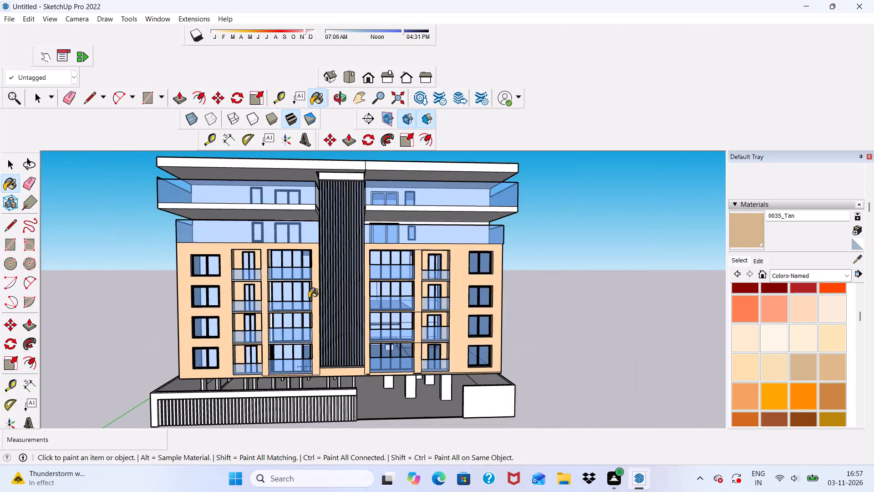
pyautogui.scroll(-3, 309, 298)
pyautogui.moveTo(310, 311); pyautogui.dragTo(389, 296, button='middle')
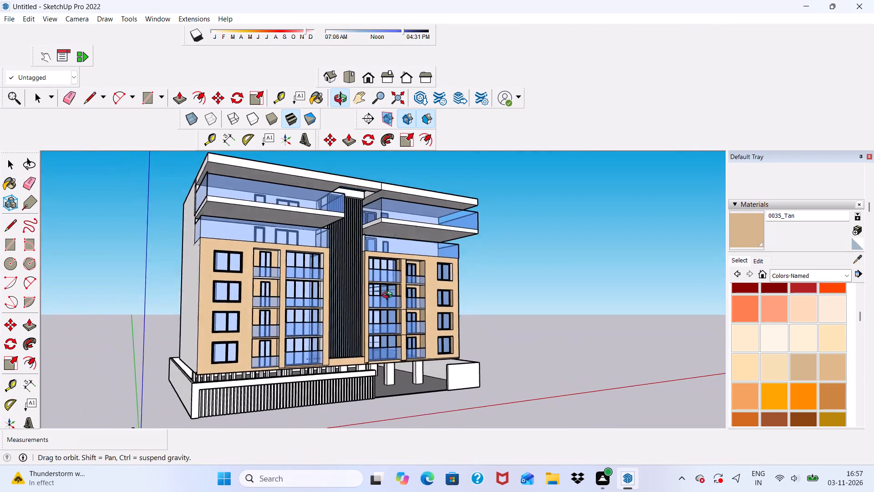
pyautogui.moveTo(389, 296); pyautogui.dragTo(232, 308, button='middle')
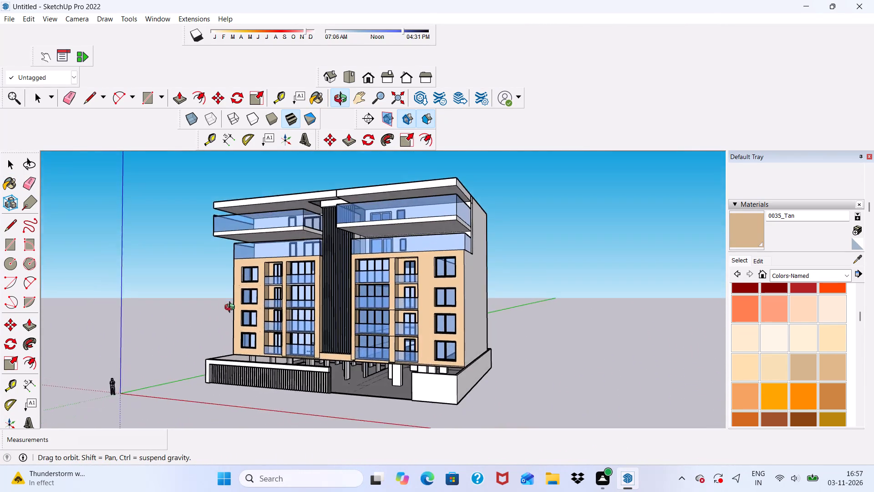
pyautogui.moveTo(232, 308); pyautogui.dragTo(272, 308, button='middle')
pyautogui.scroll(11, 322, 204)
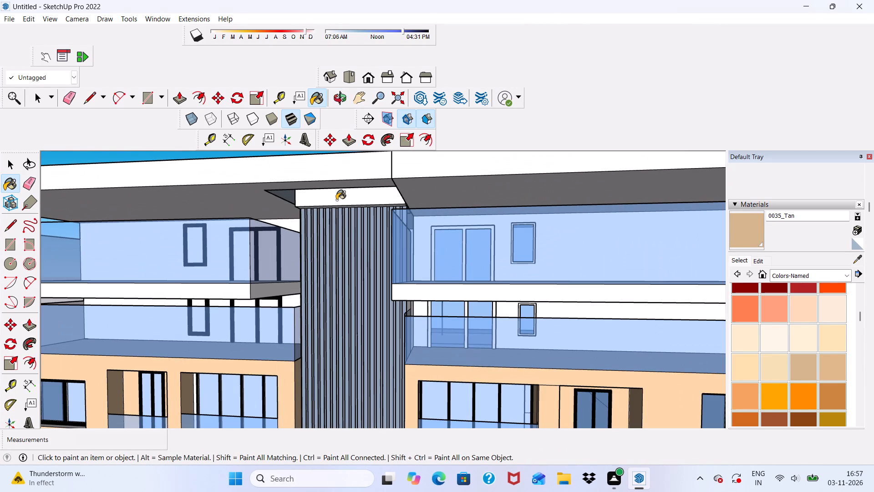
pyautogui.scroll(-10, 300, 187)
pyautogui.scroll(-1, 329, 265)
pyautogui.moveTo(328, 266); pyautogui.dragTo(314, 267, button='middle')
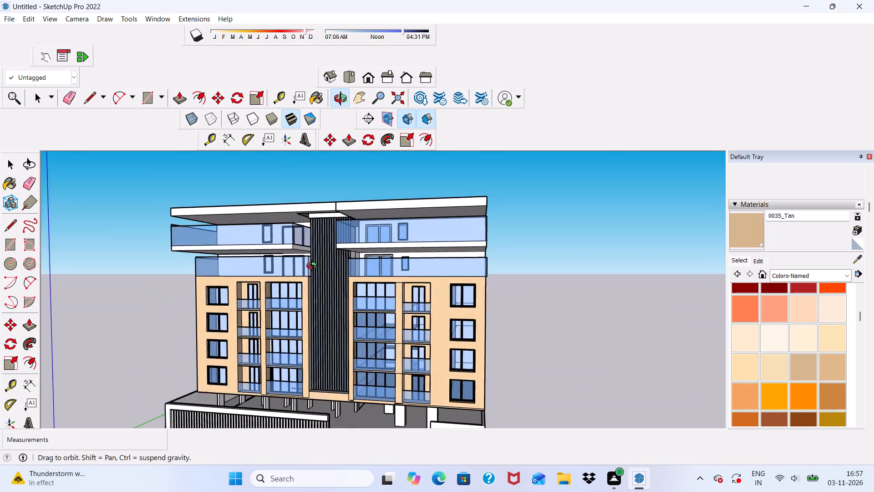
pyautogui.moveTo(314, 267); pyautogui.dragTo(392, 266, button='middle')
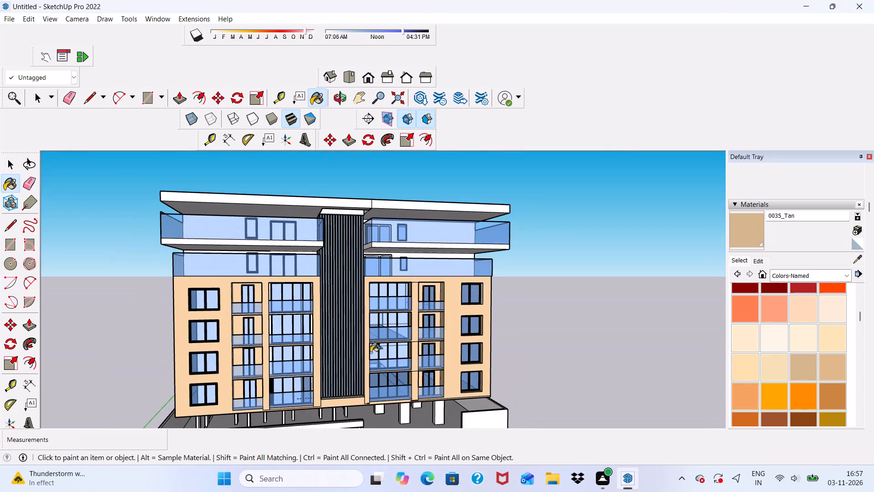
pyautogui.scroll(1, 340, 344)
pyautogui.scroll(-6, 351, 307)
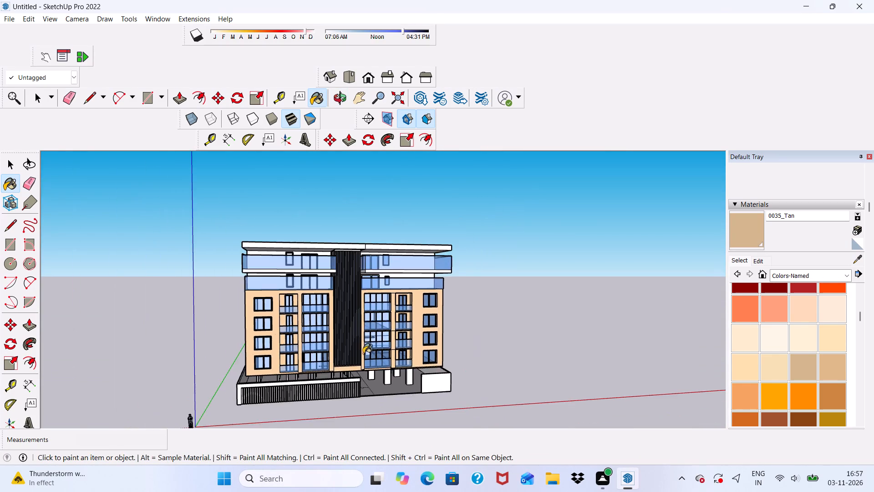
pyautogui.scroll(1, 363, 354)
pyautogui.moveTo(363, 354); pyautogui.dragTo(304, 364, button='middle')
pyautogui.moveTo(312, 326); pyautogui.dragTo(347, 298, button='middle')
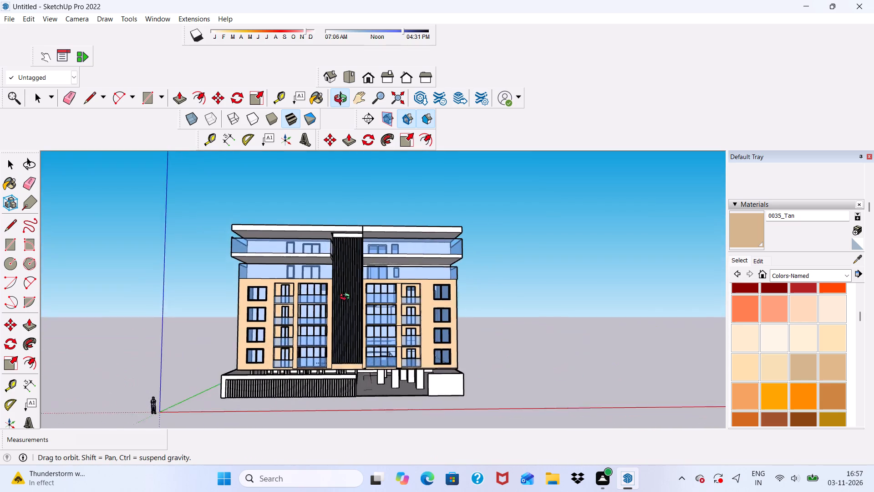
pyautogui.moveTo(347, 298); pyautogui.dragTo(355, 300, button='middle')
pyautogui.scroll(1, 347, 247)
pyautogui.scroll(-4, 338, 249)
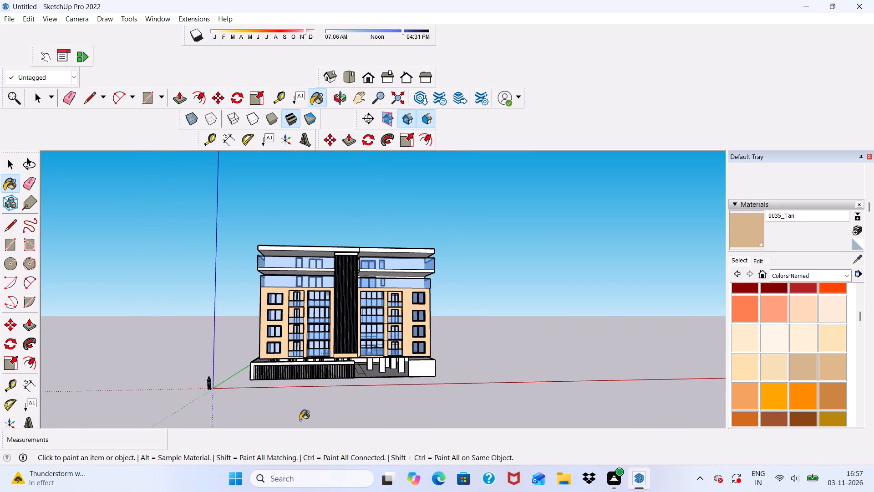
pyautogui.scroll(5, 300, 419)
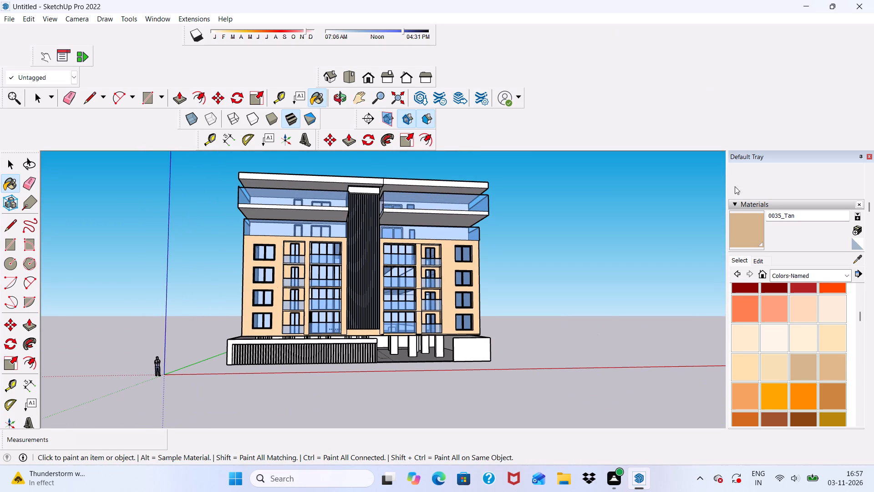
# Choose 0022_Maroon and paint the first slats and recesses at the left end of the ground-floor slatted screen.
pyautogui.scroll(1, 774, 290)
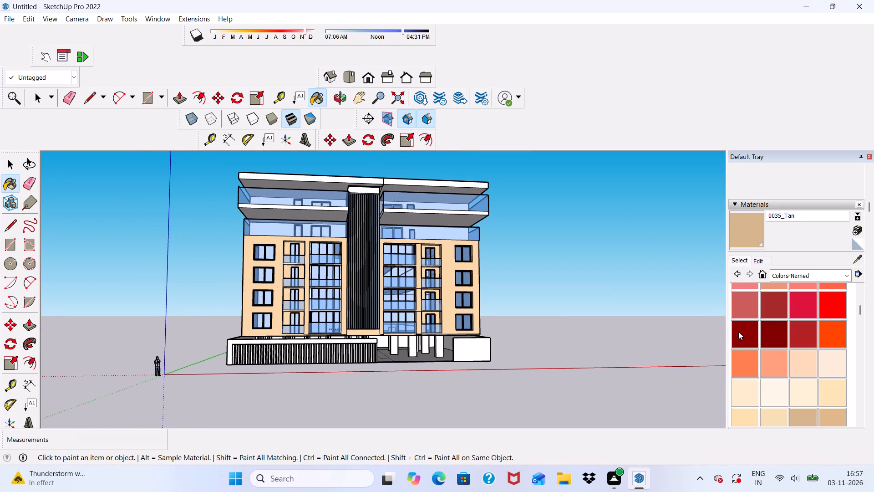
pyautogui.click(772, 332)
pyautogui.scroll(10, 283, 340)
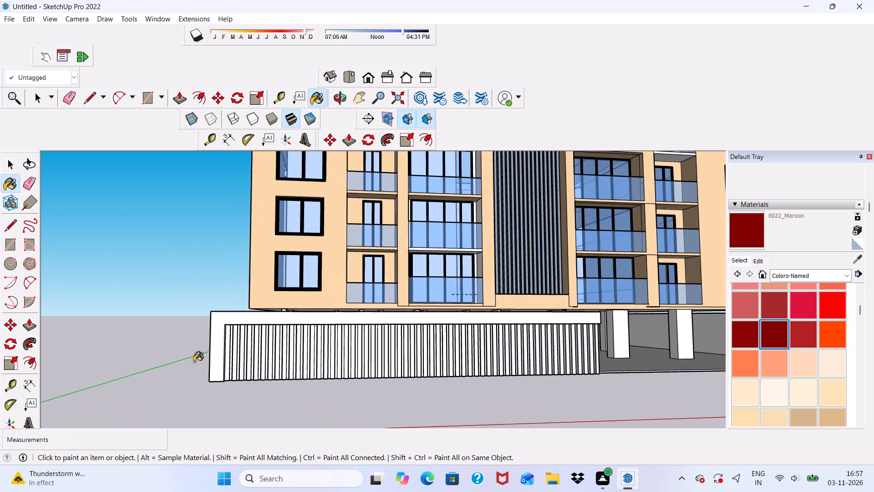
pyautogui.scroll(11, 194, 362)
pyautogui.click(237, 331)
pyautogui.click(249, 334)
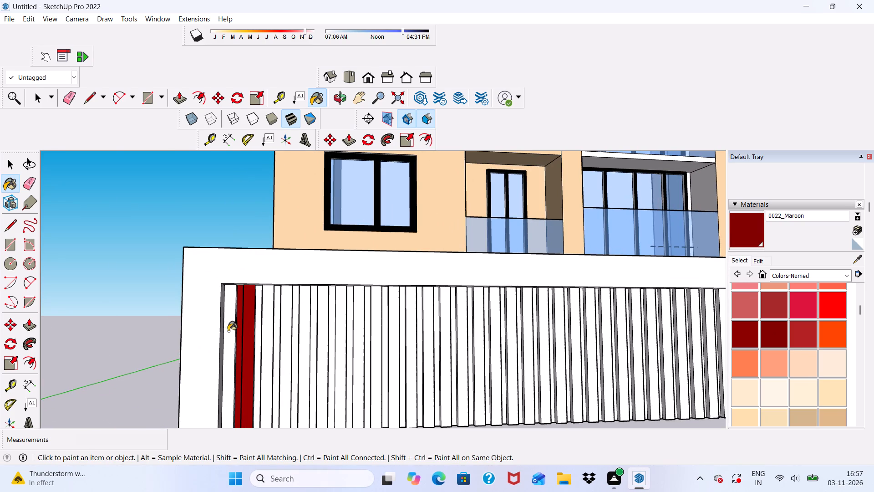
pyautogui.click(228, 331)
pyautogui.click(269, 336)
pyautogui.click(258, 335)
pyautogui.click(274, 336)
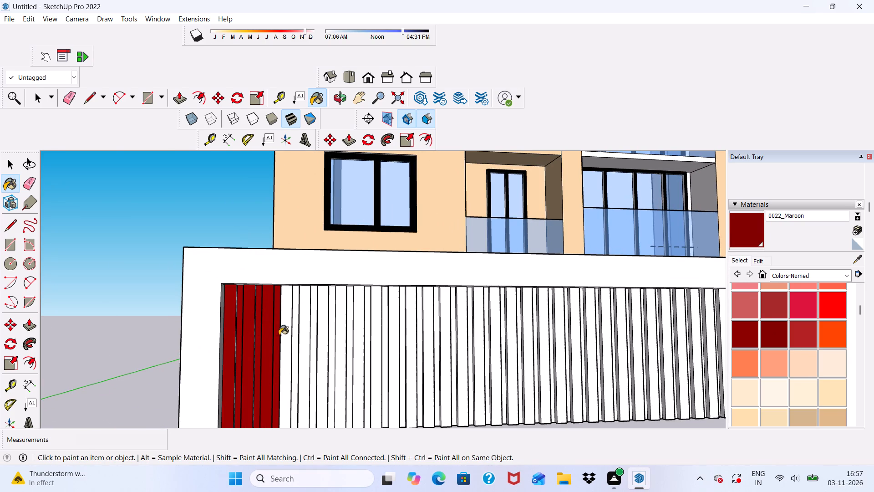
# Paint the following slats and recesses with 0022_Maroon, working rightward from the screen's left end without leaving a white strip.
pyautogui.click(281, 335)
pyautogui.click(289, 334)
pyautogui.click(296, 333)
pyautogui.click(301, 333)
pyautogui.click(311, 333)
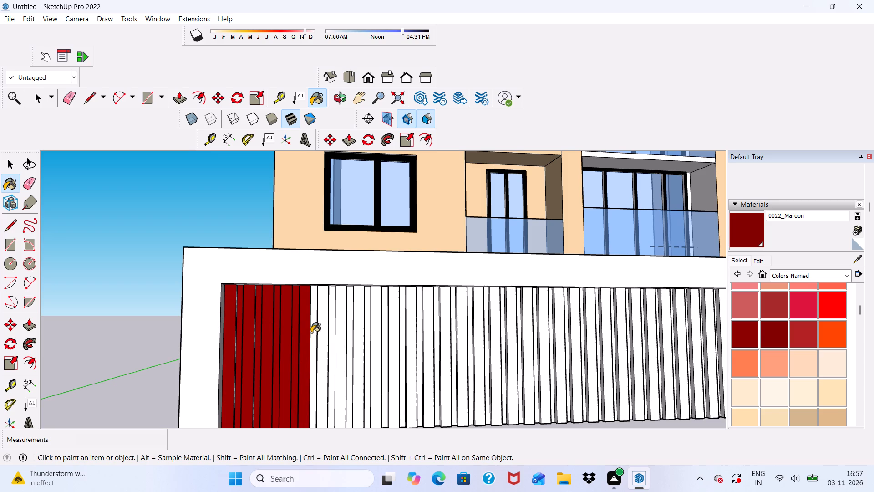
pyautogui.click(319, 331)
pyautogui.click(331, 332)
pyautogui.click(341, 332)
pyautogui.click(348, 332)
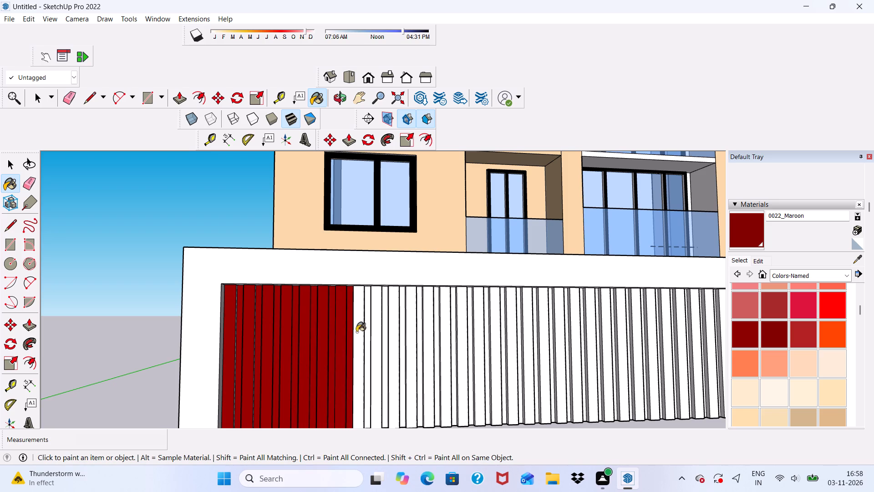
pyautogui.click(359, 332)
pyautogui.click(369, 331)
pyautogui.click(375, 331)
pyautogui.click(386, 331)
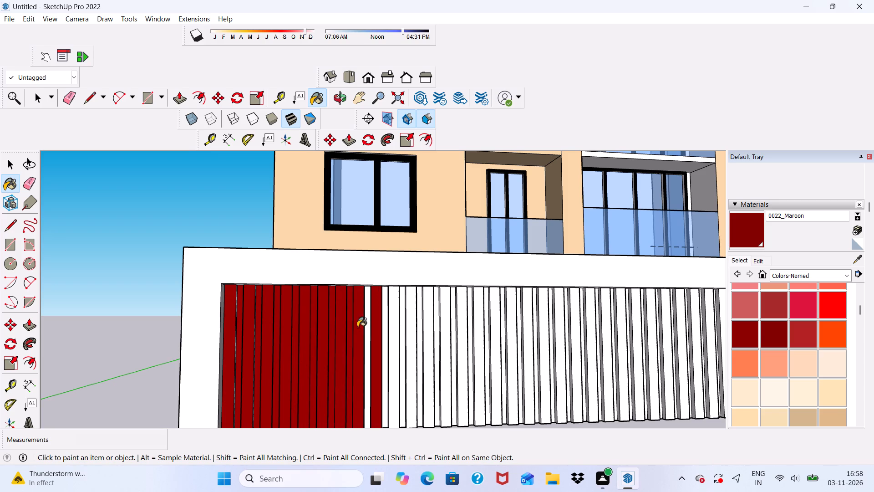
pyautogui.click(364, 330)
# Extend the 0022_Maroon paint rightward over the next white slats and recesses adjoining the screen's painted left section.
pyautogui.scroll(-11, 273, 317)
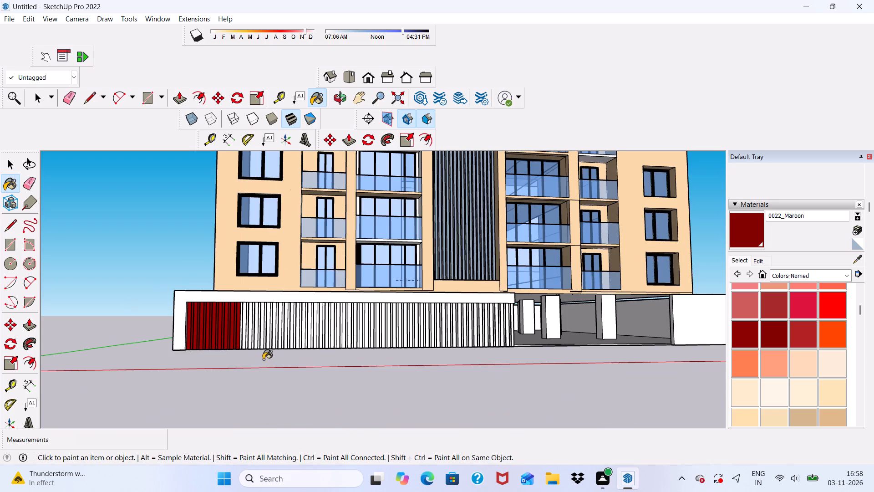
pyautogui.scroll(6, 251, 327)
pyautogui.scroll(-1, 237, 299)
pyautogui.scroll(11, 239, 309)
pyautogui.click(234, 295)
pyautogui.moveTo(248, 307); pyautogui.dragTo(256, 313)
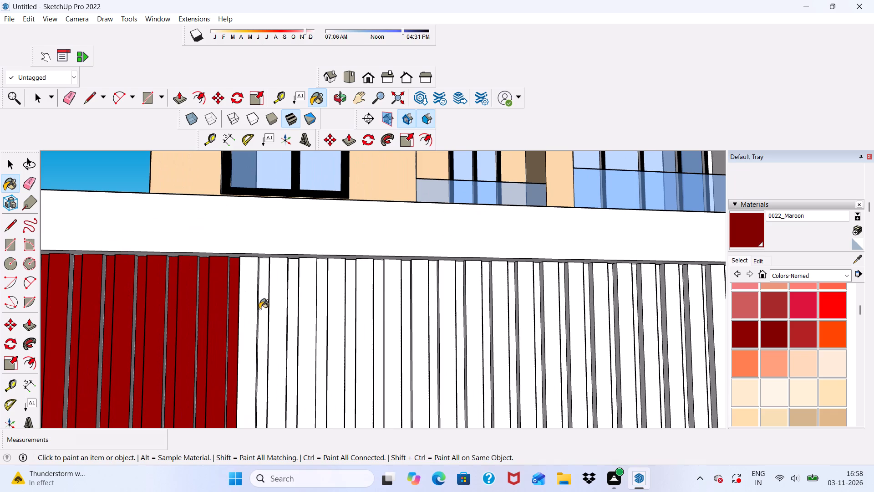
pyautogui.moveTo(265, 311); pyautogui.dragTo(276, 317)
pyautogui.moveTo(266, 312); pyautogui.dragTo(268, 317)
pyautogui.click(262, 320)
pyautogui.click(288, 320)
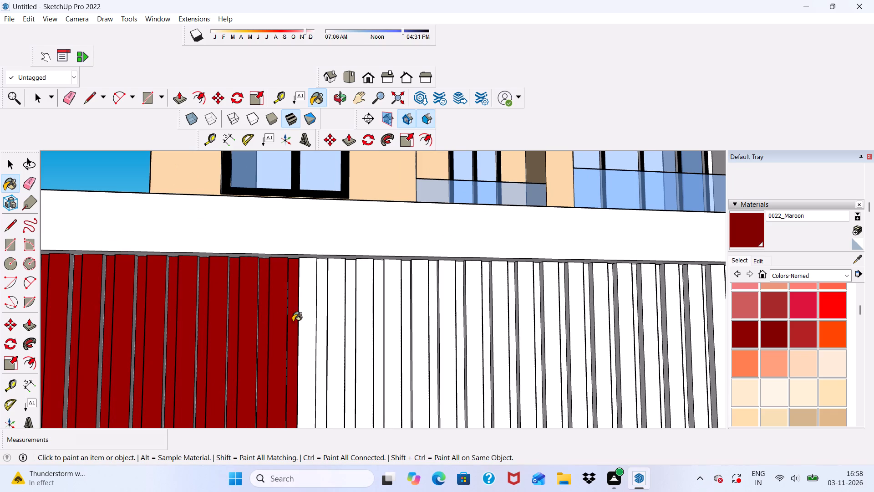
pyautogui.click(299, 321)
pyautogui.click(323, 319)
pyautogui.click(335, 322)
pyautogui.click(351, 321)
pyautogui.click(364, 323)
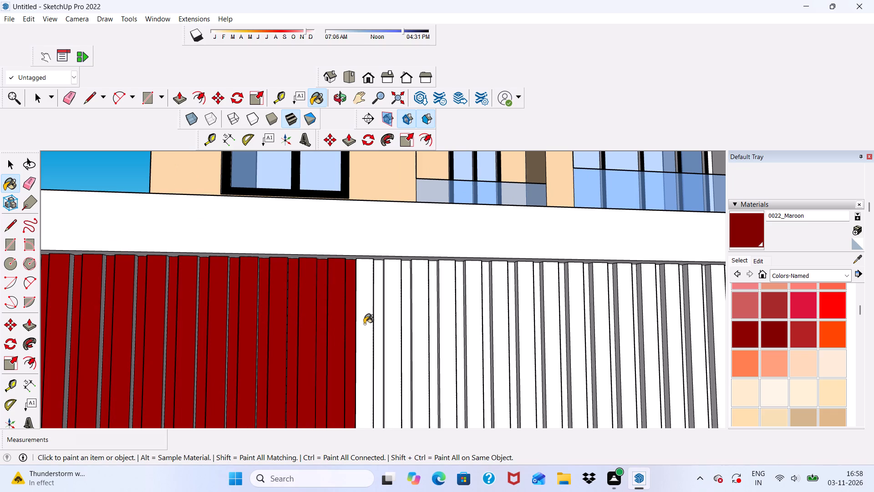
pyautogui.click(379, 323)
pyautogui.click(381, 324)
pyautogui.click(379, 344)
# Paint the white slats and narrow recesses at the right edge of the maroon left section with 0022_Maroon.
pyautogui.scroll(-5, 151, 293)
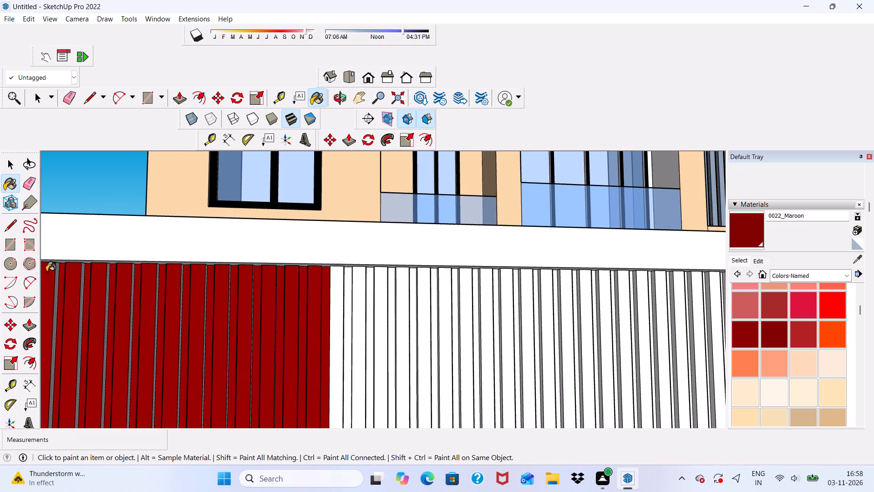
pyautogui.scroll(-1, 282, 245)
pyautogui.scroll(9, 288, 306)
pyautogui.click(299, 283)
pyautogui.scroll(-4, 344, 284)
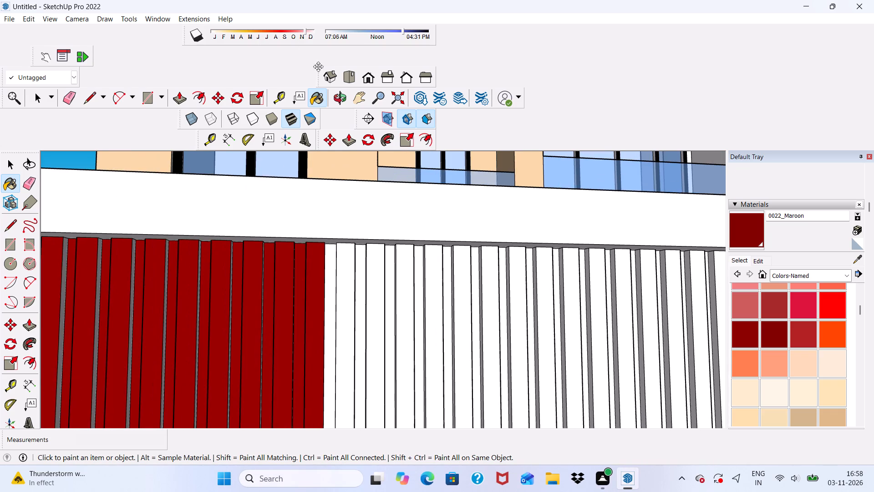
pyautogui.scroll(-1, 374, 220)
pyautogui.scroll(4, 344, 257)
pyautogui.click(336, 245)
pyautogui.click(346, 254)
pyautogui.scroll(-3, 346, 250)
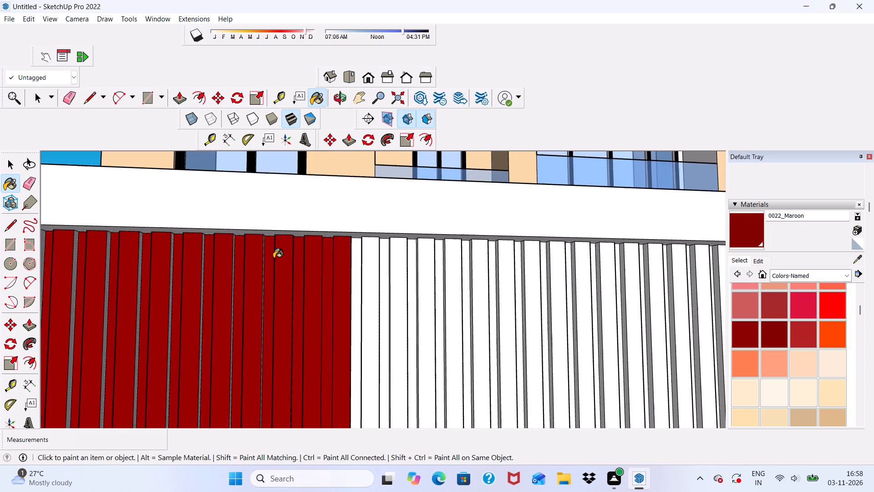
pyautogui.scroll(-9, 274, 258)
pyautogui.scroll(7, 290, 294)
pyautogui.click(234, 242)
pyautogui.click(254, 247)
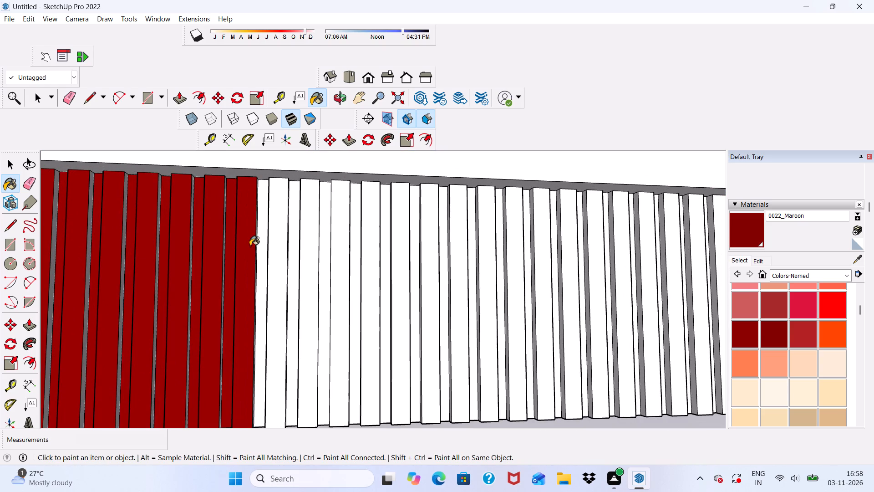
# Paint the next slats and the recesses between them with 0022_Maroon, continuing toward the middle of the slatted screen.
pyautogui.moveTo(265, 254); pyautogui.dragTo(279, 261)
pyautogui.click(265, 247)
pyautogui.moveTo(275, 261); pyautogui.dragTo(284, 267)
pyautogui.click(299, 264)
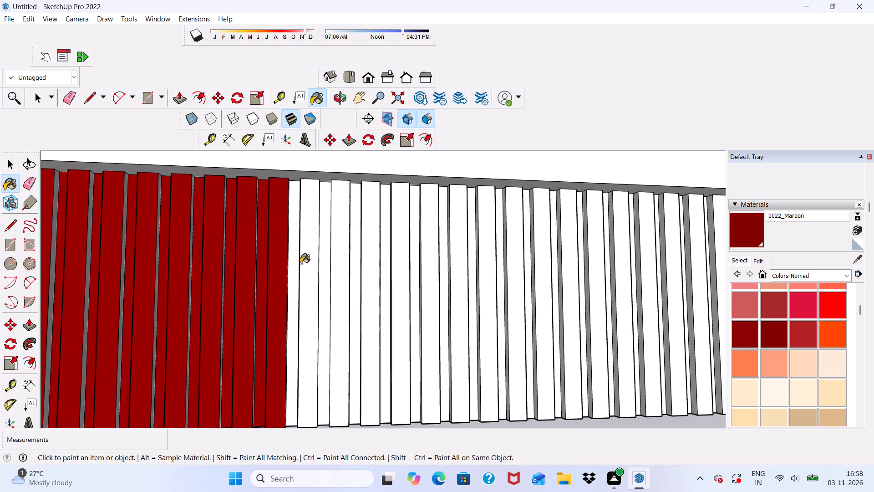
pyautogui.click(292, 268)
pyautogui.moveTo(301, 269); pyautogui.dragTo(307, 277)
pyautogui.click(319, 270)
pyautogui.moveTo(332, 271); pyautogui.dragTo(338, 274)
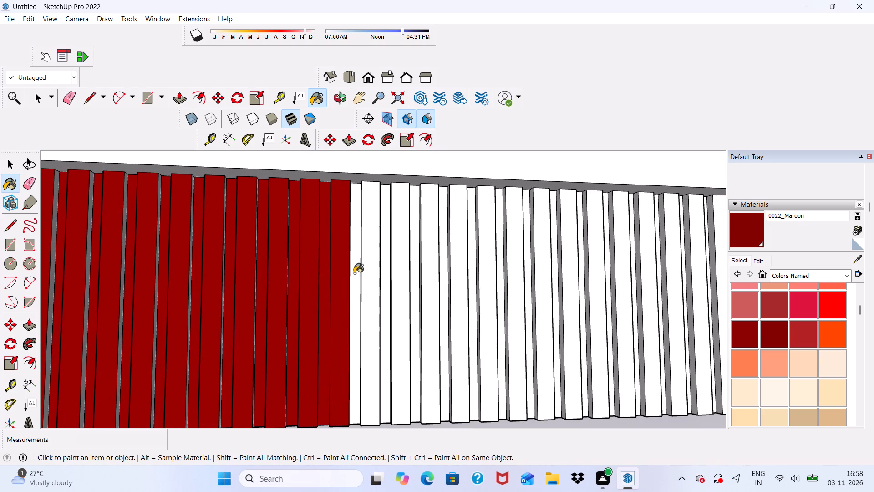
pyautogui.click(364, 271)
pyautogui.click(353, 277)
pyautogui.click(383, 274)
pyautogui.click(399, 277)
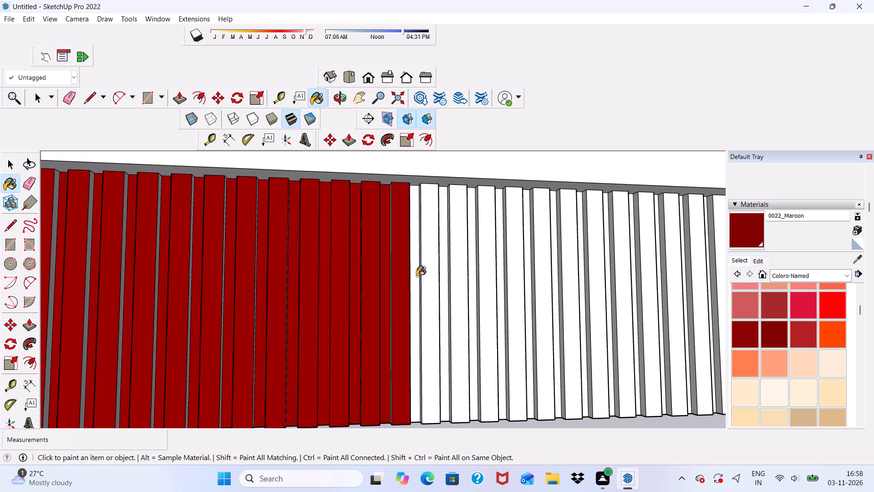
pyautogui.click(417, 276)
pyautogui.click(424, 276)
# Paint the last three slats and their recesses at the screen's right end, beside the open column area, with 0022_Maroon.
pyautogui.scroll(-2, 354, 289)
pyautogui.scroll(-2, 110, 306)
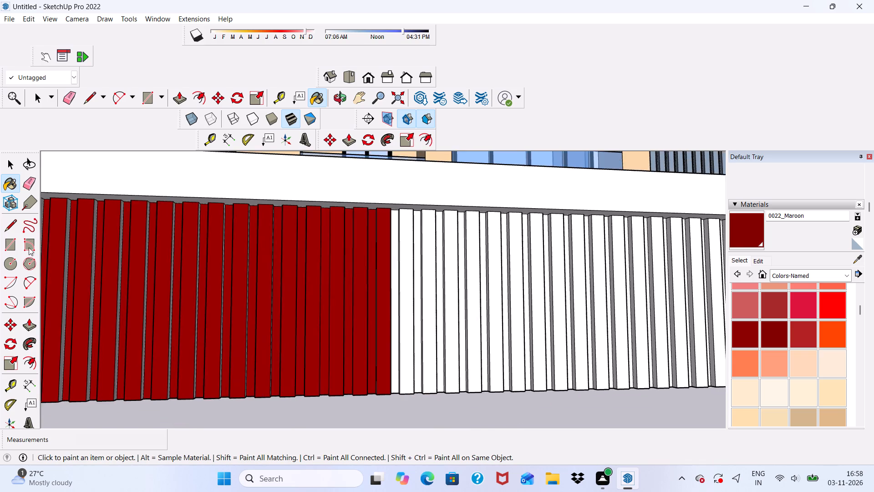
pyautogui.scroll(-2, 29, 247)
pyautogui.scroll(-6, 115, 211)
pyautogui.scroll(2, 229, 222)
pyautogui.scroll(-5, 114, 212)
pyautogui.scroll(7, 322, 276)
pyautogui.scroll(-1, 317, 251)
pyautogui.moveTo(317, 252); pyautogui.dragTo(274, 283, button='middle')
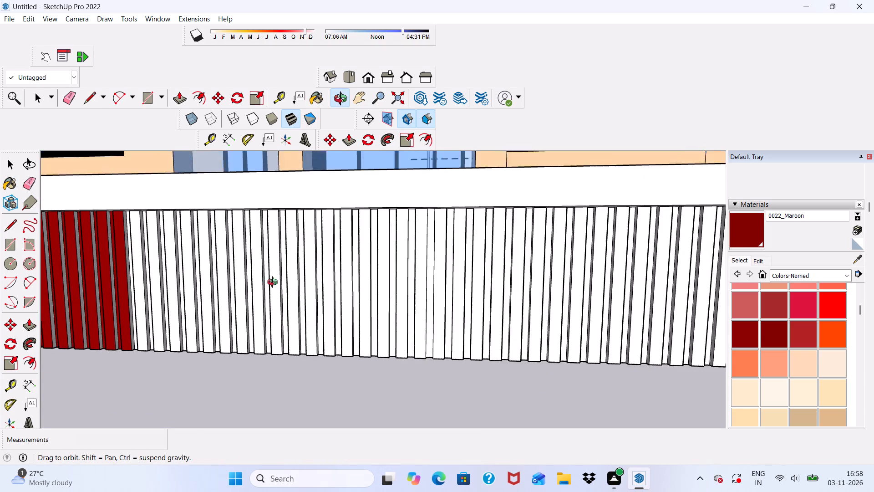
pyautogui.moveTo(274, 283); pyautogui.dragTo(273, 291, button='middle')
pyautogui.scroll(2, 273, 277)
pyautogui.scroll(-10, 192, 238)
pyautogui.scroll(3, 433, 273)
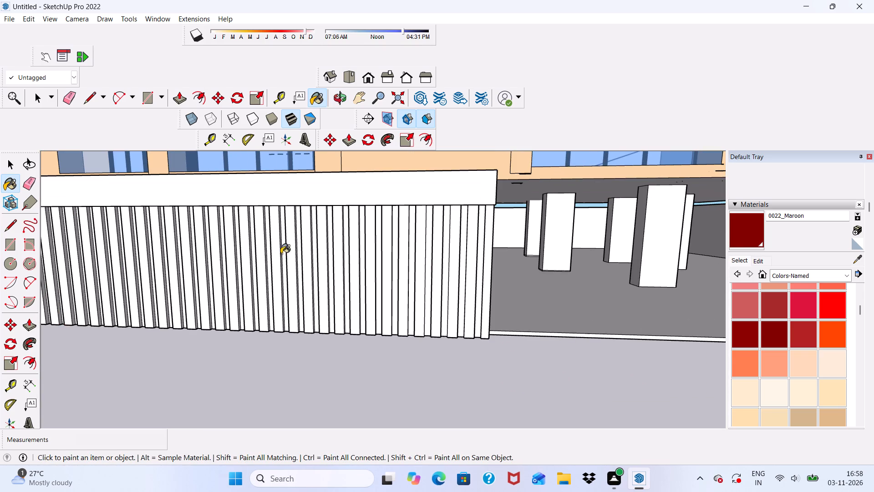
pyautogui.scroll(3, 281, 254)
pyautogui.scroll(4, 422, 275)
pyautogui.scroll(5, 518, 360)
pyautogui.click(515, 360)
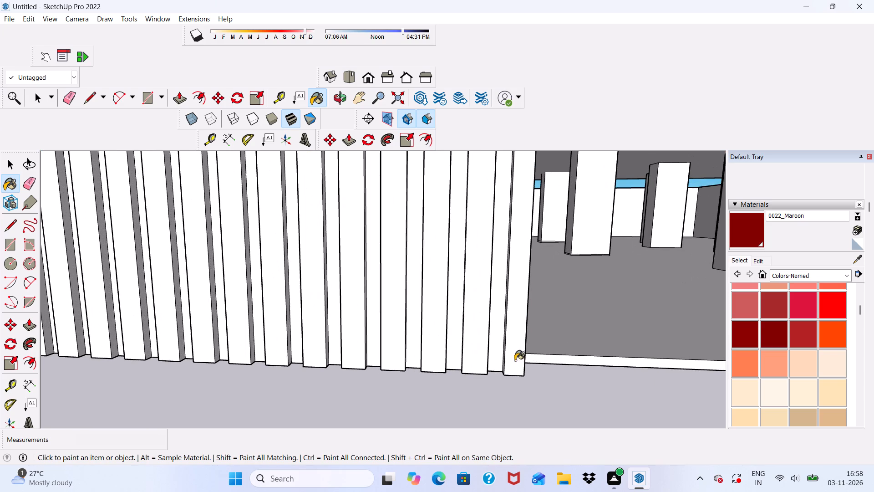
pyautogui.click(494, 357)
pyautogui.click(483, 351)
pyautogui.click(451, 350)
pyautogui.click(430, 343)
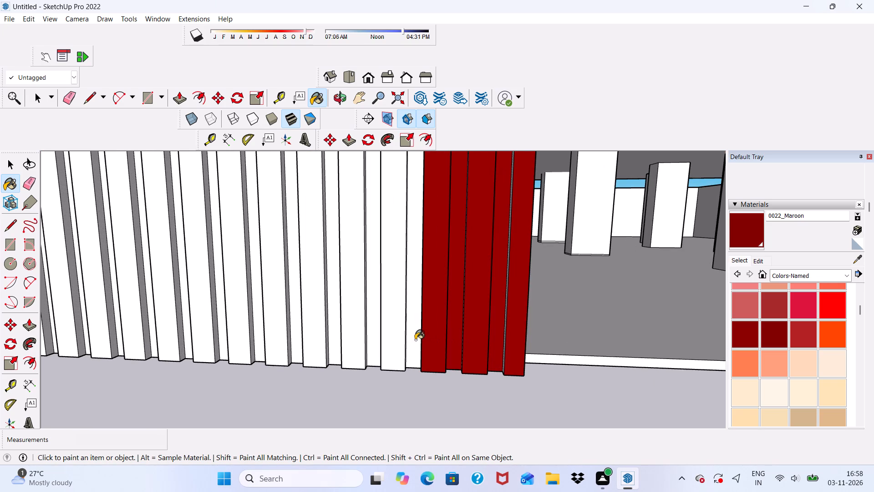
# Paint the next five slats and the recesses between them with 0022_Maroon, working leftward from the screen's right end.
pyautogui.click(415, 340)
pyautogui.moveTo(404, 336); pyautogui.dragTo(397, 335)
pyautogui.moveTo(375, 333); pyautogui.dragTo(370, 329)
pyautogui.moveTo(356, 323); pyautogui.dragTo(349, 320)
pyautogui.moveTo(338, 316); pyautogui.dragTo(330, 317)
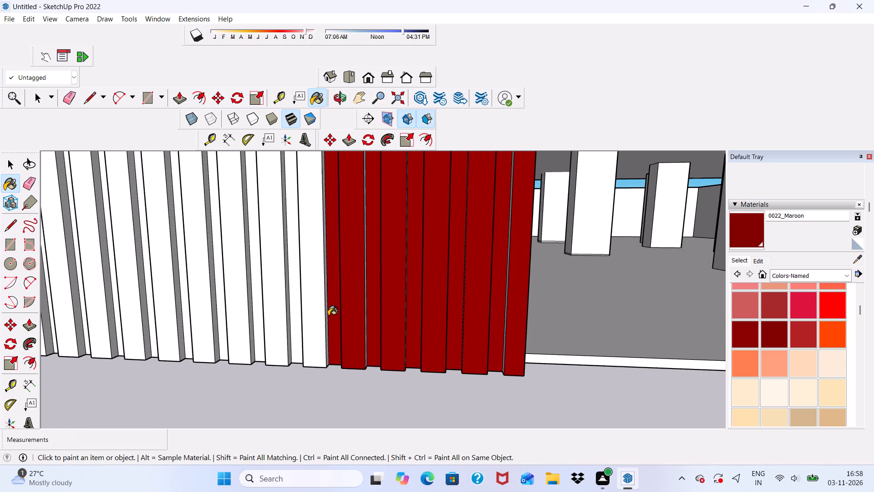
pyautogui.moveTo(328, 316); pyautogui.dragTo(311, 314)
pyautogui.click(304, 313)
pyautogui.moveTo(298, 311); pyautogui.dragTo(292, 309)
pyautogui.moveTo(282, 304); pyautogui.dragTo(277, 302)
pyautogui.moveTo(272, 301); pyautogui.dragTo(261, 298)
pyautogui.moveTo(257, 297); pyautogui.dragTo(247, 297)
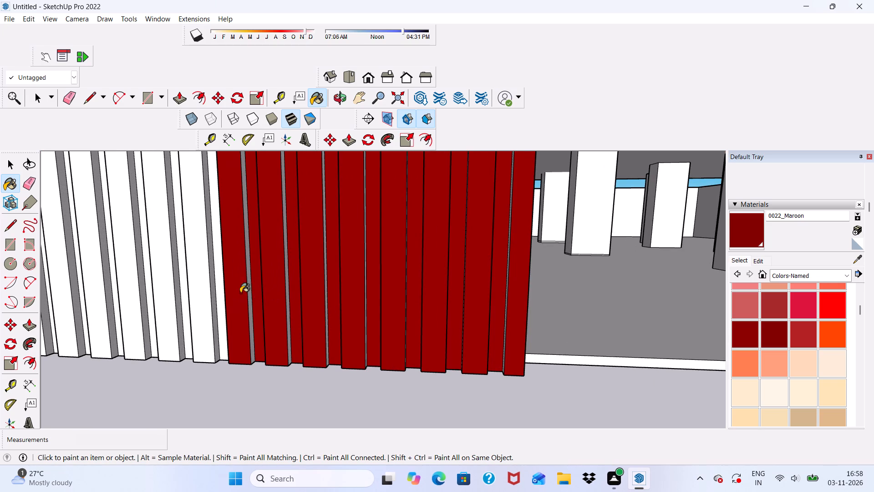
# Paint the front faces of the next four slats leftward and one exposed slat side with 0022_Maroon.
pyautogui.moveTo(238, 293); pyautogui.dragTo(233, 293)
pyautogui.moveTo(224, 292); pyautogui.dragTo(208, 289)
pyautogui.moveTo(207, 289); pyautogui.dragTo(199, 289)
pyautogui.click(178, 285)
pyautogui.click(162, 283)
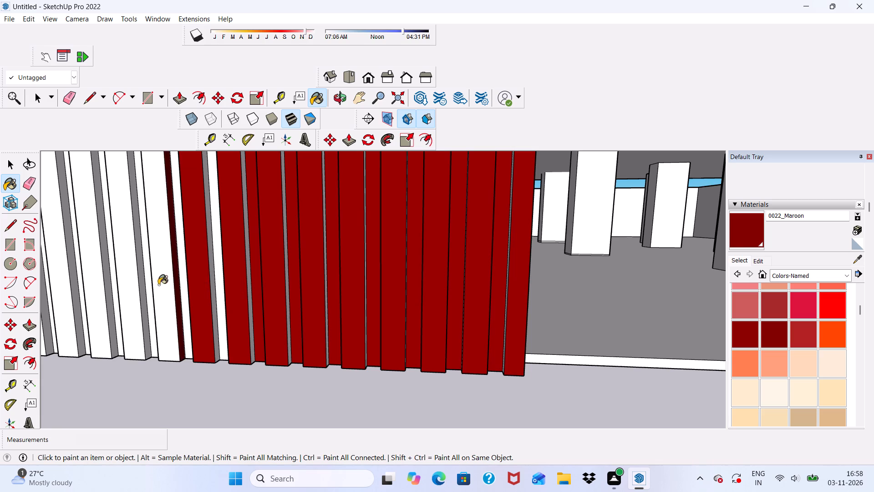
pyautogui.click(130, 282)
pyautogui.moveTo(112, 281); pyautogui.dragTo(100, 283)
pyautogui.moveTo(97, 278); pyautogui.dragTo(92, 281)
pyautogui.click(100, 279)
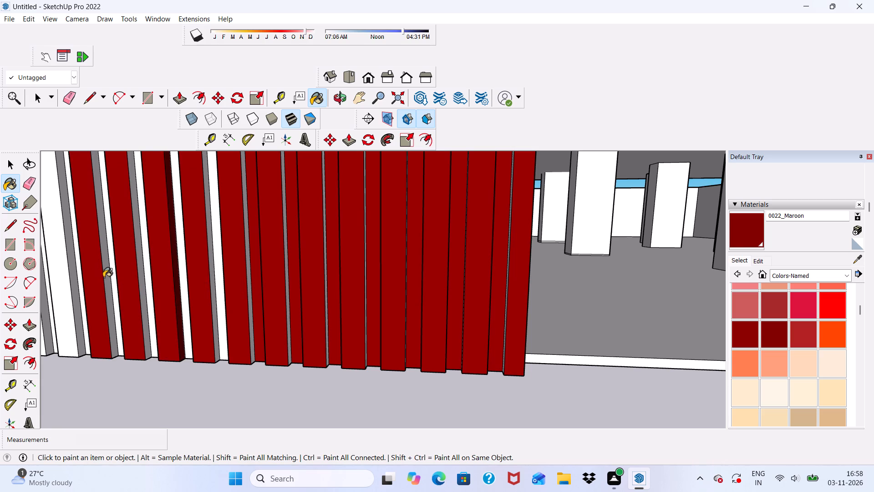
# Fill the white recesses left between the recently painted slats and paint the next slat leftward with 0022_Maroon.
pyautogui.scroll(-6, 115, 280)
pyautogui.scroll(1, 254, 291)
pyautogui.scroll(-11, 267, 291)
pyautogui.scroll(6, 122, 300)
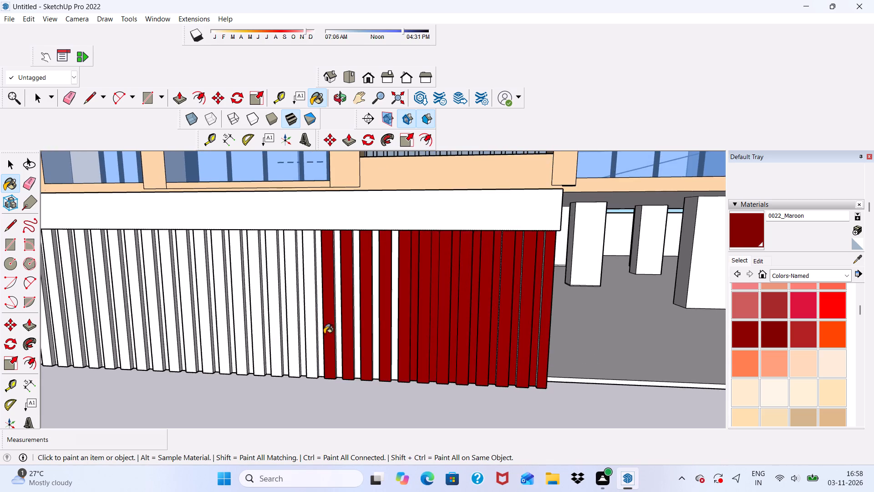
pyautogui.scroll(5, 385, 329)
pyautogui.click(398, 324)
pyautogui.click(376, 332)
pyautogui.click(371, 329)
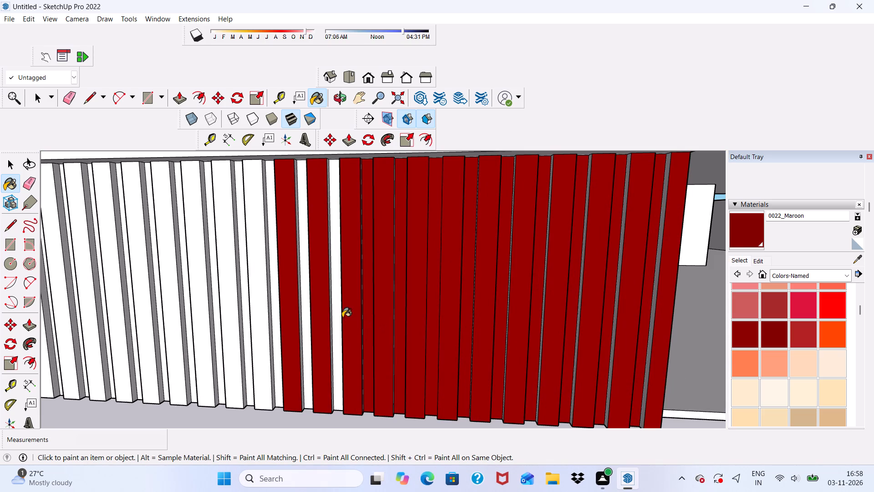
pyautogui.moveTo(342, 318); pyautogui.dragTo(338, 318)
pyautogui.moveTo(312, 308); pyautogui.dragTo(302, 308)
pyautogui.click(306, 304)
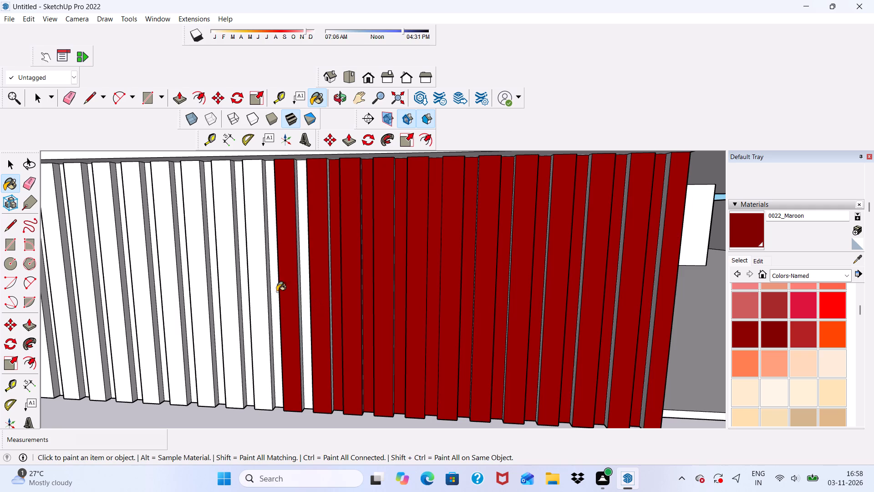
pyautogui.click(262, 292)
pyautogui.click(266, 292)
pyautogui.click(270, 297)
pyautogui.click(273, 298)
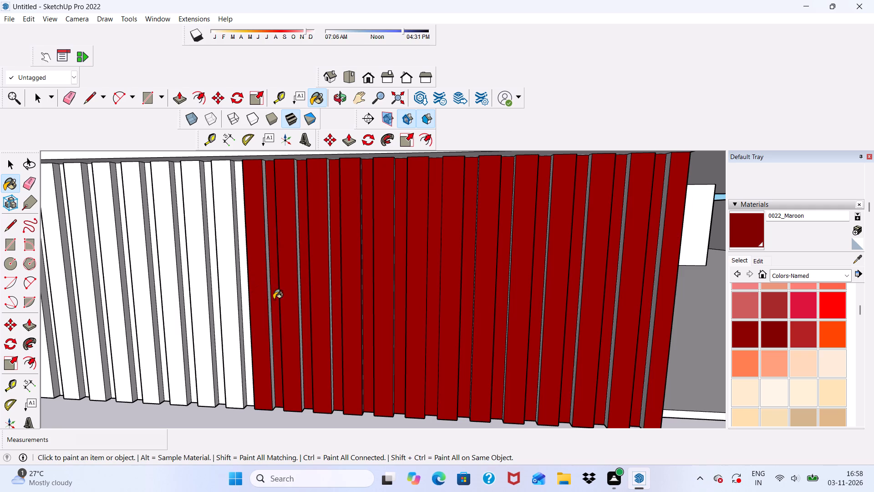
# Paint the next three white slats and the recesses between them with 0022_Maroon, continuing leftward along the screen.
pyautogui.scroll(4, 214, 308)
pyautogui.click(227, 298)
pyautogui.moveTo(254, 299); pyautogui.dragTo(260, 302)
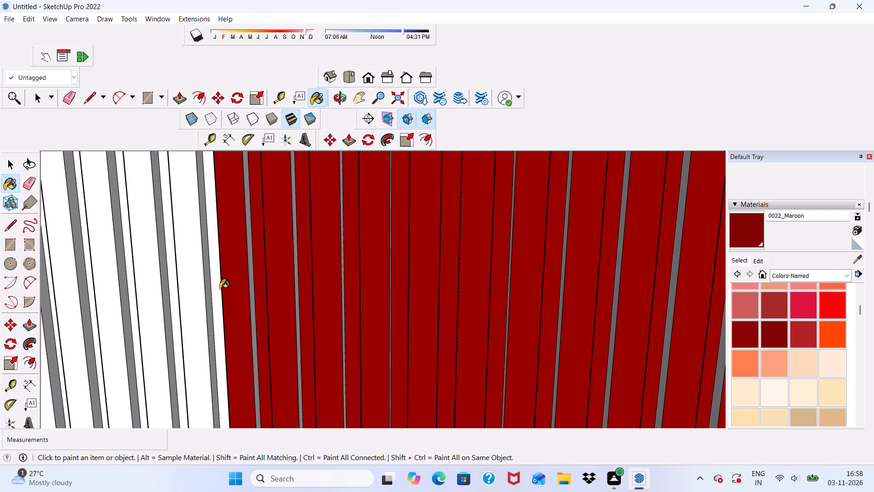
pyautogui.click(220, 289)
pyautogui.moveTo(196, 289); pyautogui.dragTo(191, 289)
pyautogui.click(170, 285)
pyautogui.click(154, 279)
pyautogui.click(133, 276)
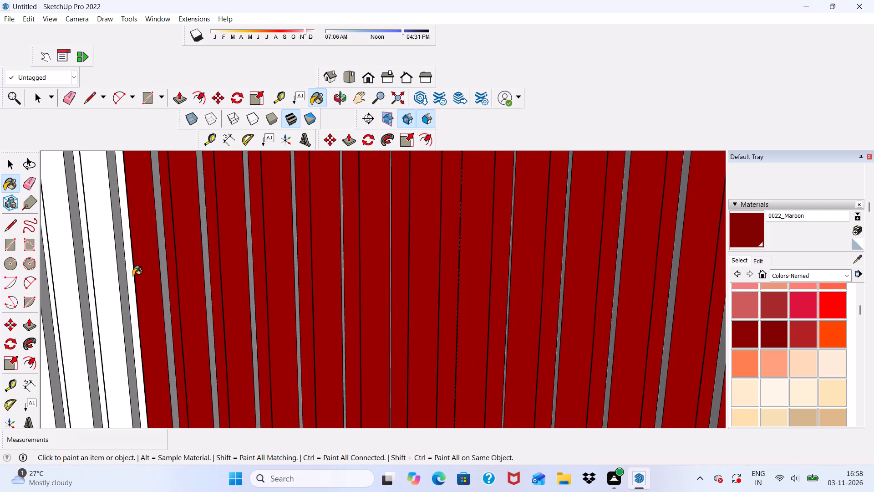
pyautogui.click(119, 275)
pyautogui.click(114, 277)
pyautogui.scroll(-11, 114, 276)
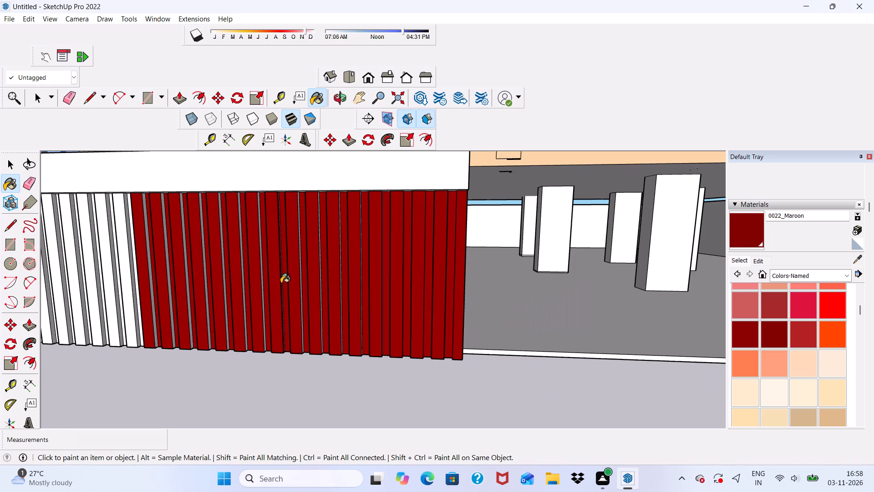
# Paint the front faces of the following three slats and the recesses between them with 0022_Maroon, working leftward.
pyautogui.scroll(-12, 304, 278)
pyautogui.scroll(7, 312, 349)
pyautogui.scroll(4, 353, 312)
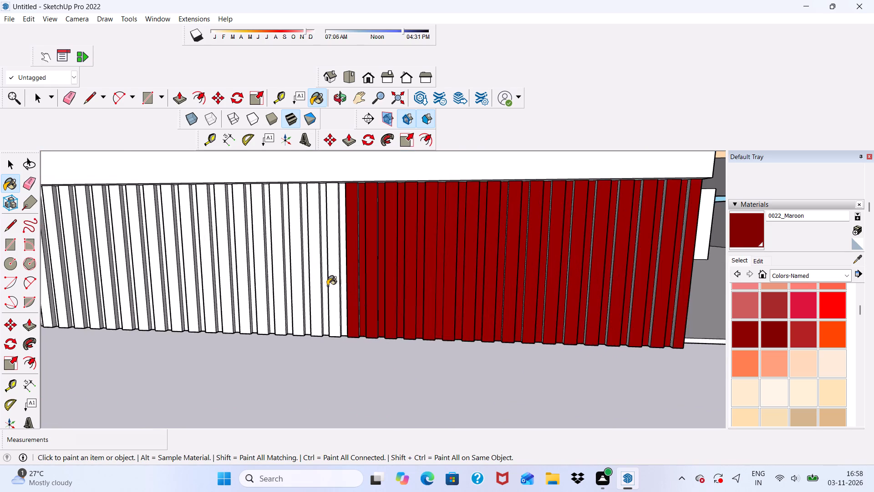
pyautogui.scroll(5, 327, 286)
pyautogui.click(347, 297)
pyautogui.click(331, 292)
pyautogui.moveTo(354, 300); pyautogui.dragTo(361, 306)
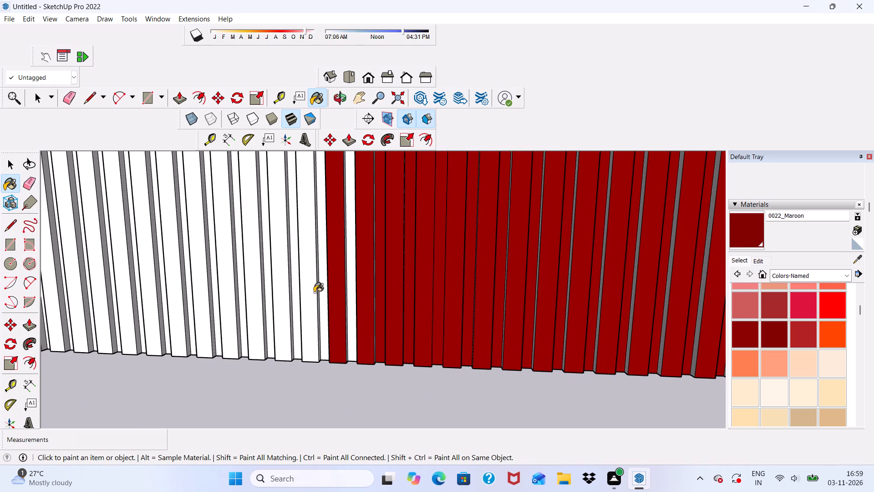
pyautogui.click(312, 293)
pyautogui.click(317, 298)
pyautogui.moveTo(259, 287); pyautogui.dragTo(272, 291)
pyautogui.click(282, 291)
pyautogui.click(294, 291)
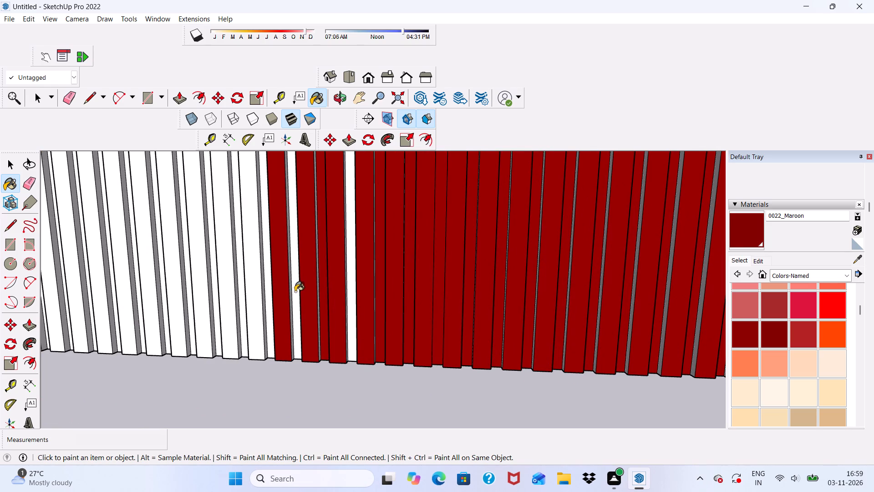
# Continue 0022_Maroon leftward over the next few slats and recesses, and fill the skipped white recess among the painted slats.
pyautogui.click(247, 289)
pyautogui.moveTo(257, 293); pyautogui.dragTo(269, 300)
pyautogui.click(270, 298)
pyautogui.click(222, 291)
pyautogui.click(239, 292)
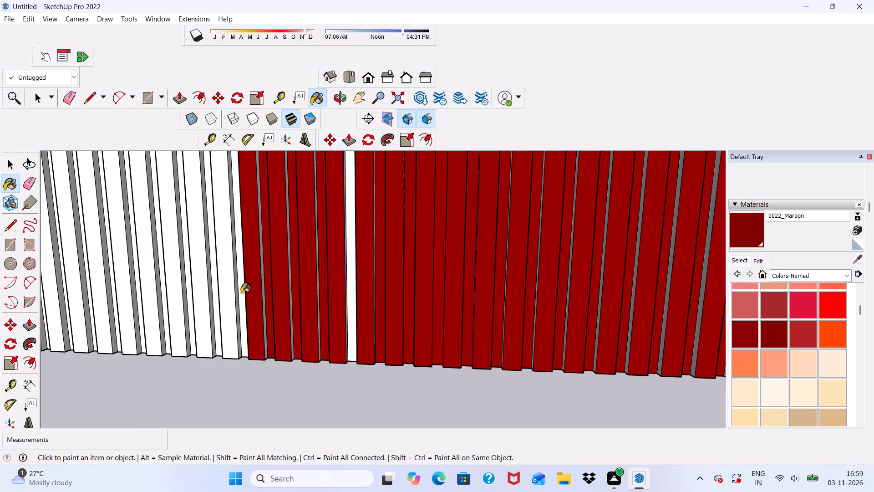
pyautogui.click(204, 288)
pyautogui.click(214, 286)
pyautogui.click(170, 288)
pyautogui.moveTo(175, 287); pyautogui.dragTo(179, 295)
pyautogui.moveTo(184, 289); pyautogui.dragTo(191, 297)
pyautogui.click(189, 292)
pyautogui.scroll(-7, 196, 286)
pyautogui.scroll(5, 305, 271)
pyautogui.click(311, 269)
# Paint the white slats and recesses beside the screen's already maroon left portion with 0022_Maroon, working rightward.
pyautogui.scroll(-6, 364, 292)
pyautogui.moveTo(371, 329); pyautogui.dragTo(198, 349, button='middle')
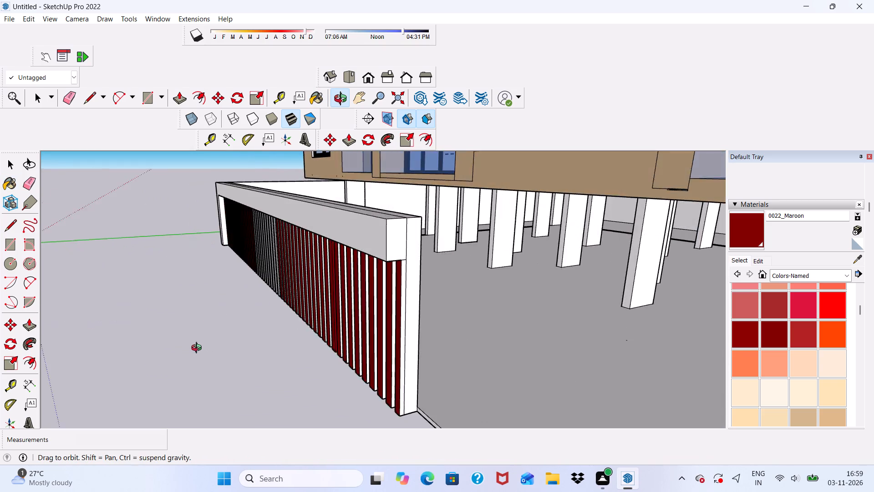
pyautogui.moveTo(198, 349); pyautogui.dragTo(417, 370, button='middle')
pyautogui.scroll(1, 198, 347)
pyautogui.scroll(3, 26, 284)
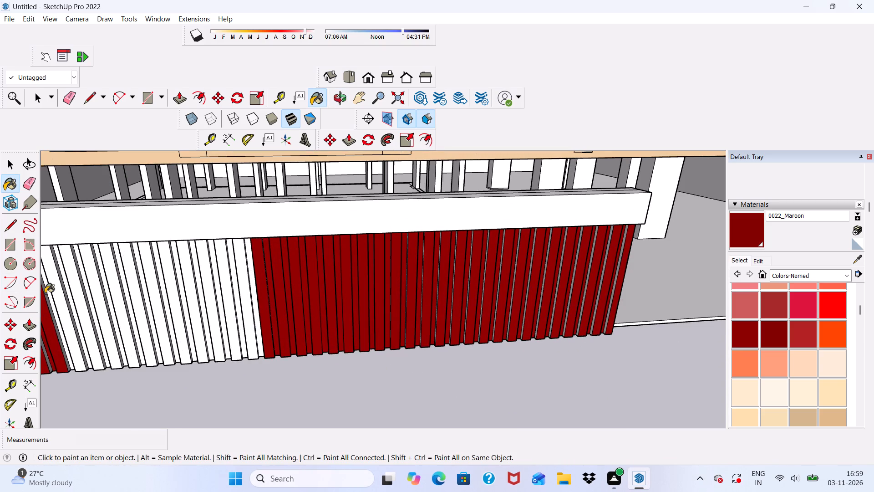
pyautogui.scroll(12, 45, 293)
pyautogui.click(52, 329)
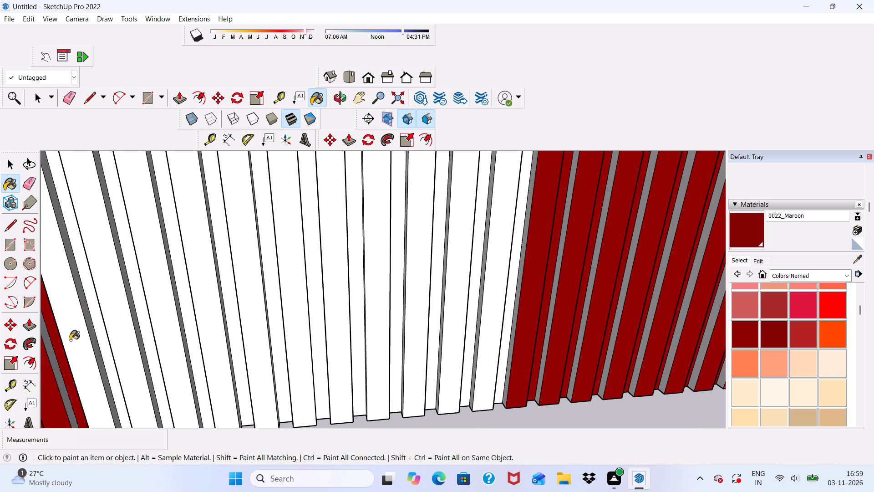
pyautogui.click(72, 342)
pyautogui.click(107, 330)
pyautogui.moveTo(103, 323); pyautogui.dragTo(106, 329)
pyautogui.click(117, 322)
pyautogui.click(104, 337)
pyautogui.click(143, 339)
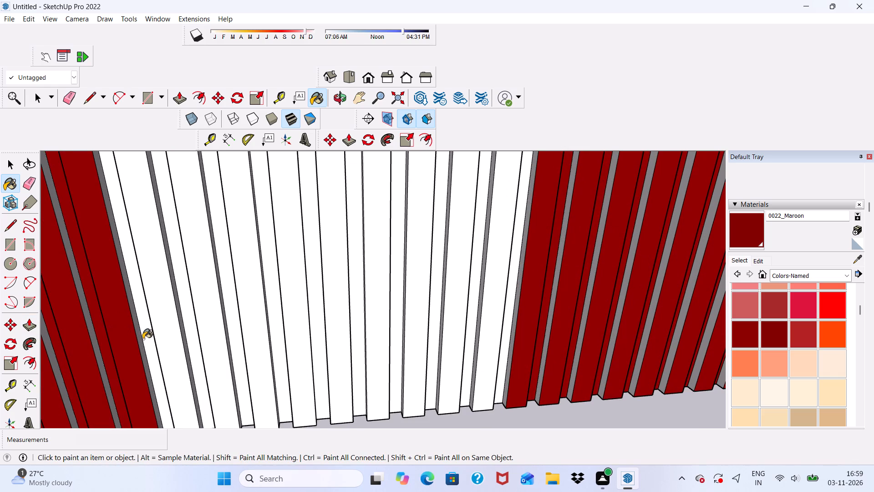
# Paint the next four slats and their recesses rightward across the screen's white middle section with 0022_Maroon.
pyautogui.click(157, 336)
pyautogui.click(148, 336)
pyautogui.click(191, 338)
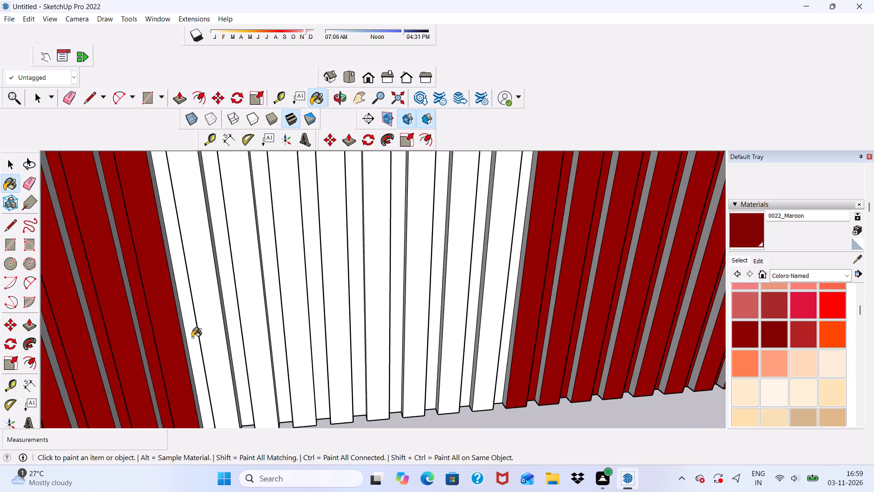
pyautogui.click(205, 334)
pyautogui.moveTo(228, 331); pyautogui.dragTo(233, 333)
pyautogui.click(243, 330)
pyautogui.moveTo(255, 326); pyautogui.dragTo(260, 327)
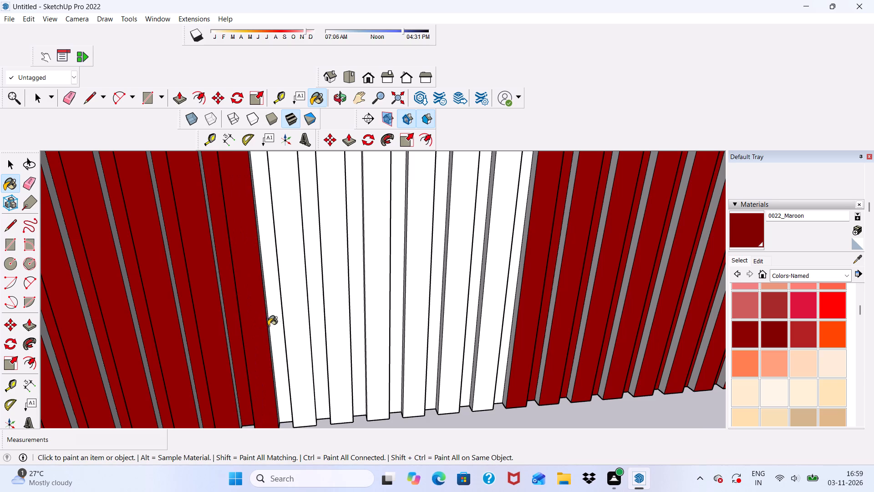
pyautogui.click(276, 324)
pyautogui.moveTo(283, 323); pyautogui.dragTo(288, 325)
pyautogui.moveTo(295, 323); pyautogui.dragTo(306, 332)
pyautogui.click(329, 316)
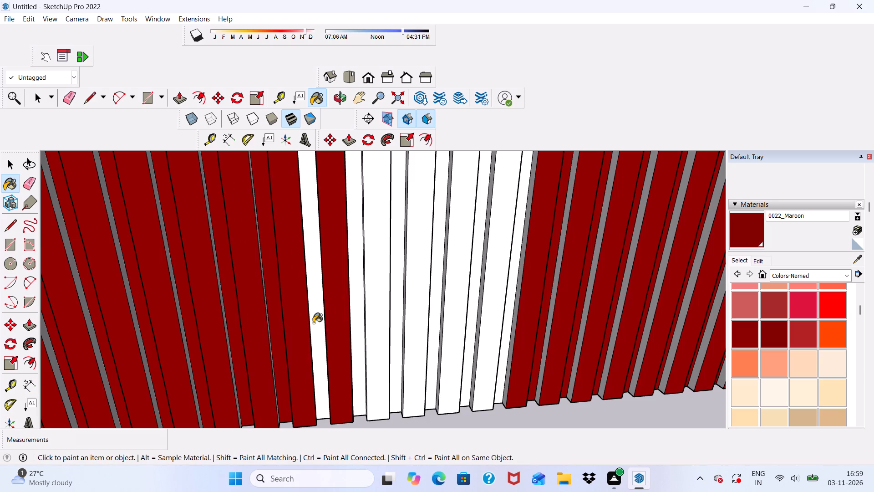
# Fill the skipped recess and paint the following slats and recesses rightward with 0022_Maroon, toward the painted right half.
pyautogui.click(313, 322)
pyautogui.moveTo(355, 319); pyautogui.dragTo(359, 325)
pyautogui.moveTo(377, 323); pyautogui.dragTo(381, 329)
pyautogui.moveTo(390, 325); pyautogui.dragTo(400, 344)
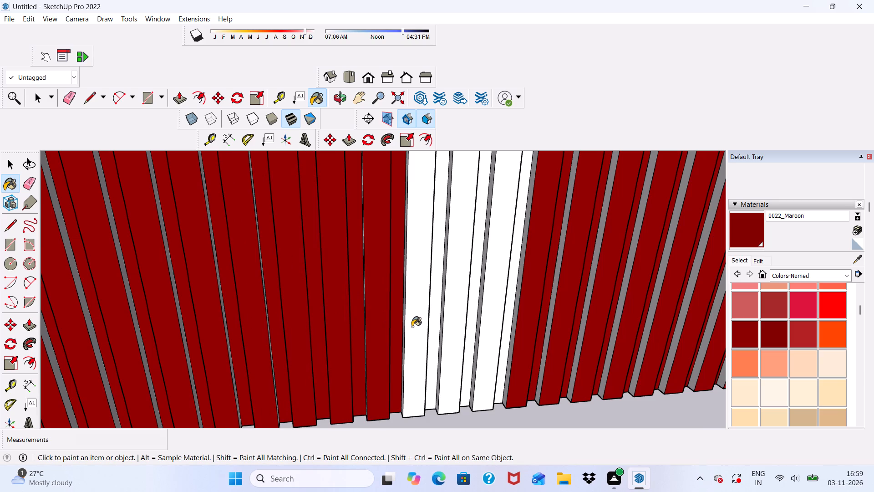
pyautogui.moveTo(412, 327); pyautogui.dragTo(414, 341)
pyautogui.moveTo(430, 333); pyautogui.dragTo(438, 354)
pyautogui.click(444, 346)
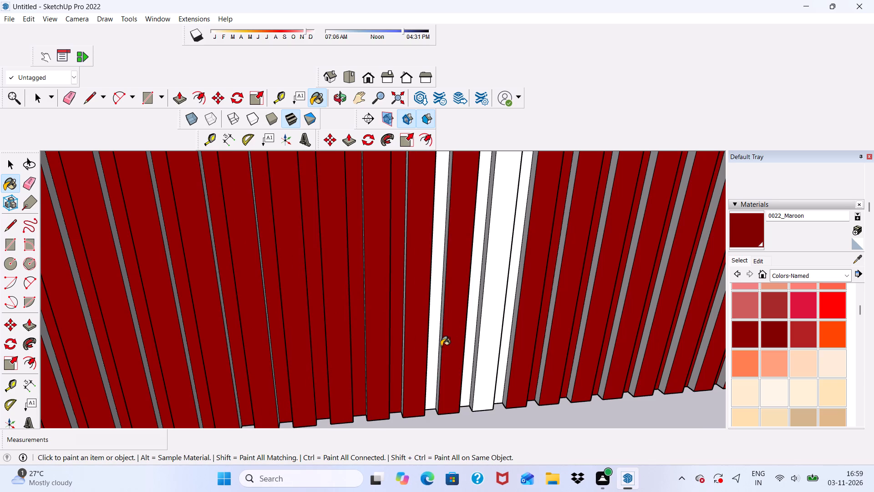
pyautogui.click(441, 346)
pyautogui.click(435, 344)
# Paint the exposed white side faces of the slats around the middle of the screen with 0022_Maroon.
pyautogui.scroll(-7, 383, 302)
pyautogui.scroll(-6, 240, 322)
pyautogui.scroll(-2, 202, 336)
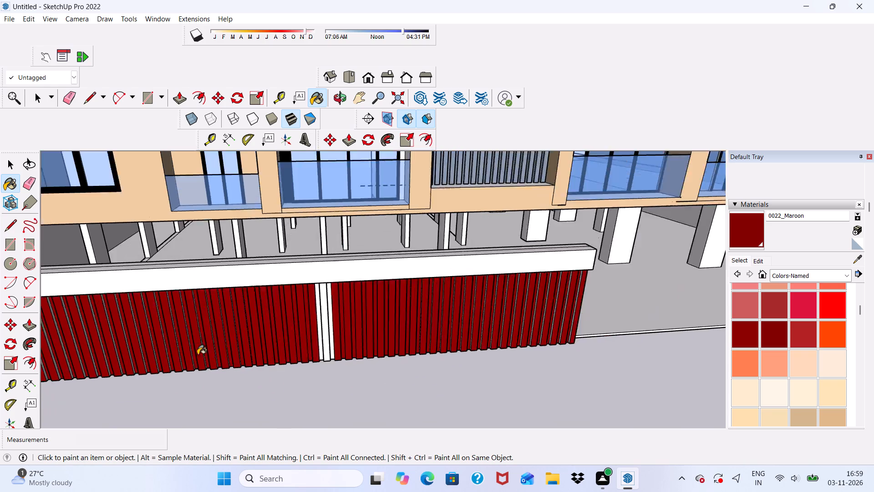
pyautogui.scroll(-3, 198, 355)
pyautogui.moveTo(284, 340); pyautogui.dragTo(85, 299, button='middle')
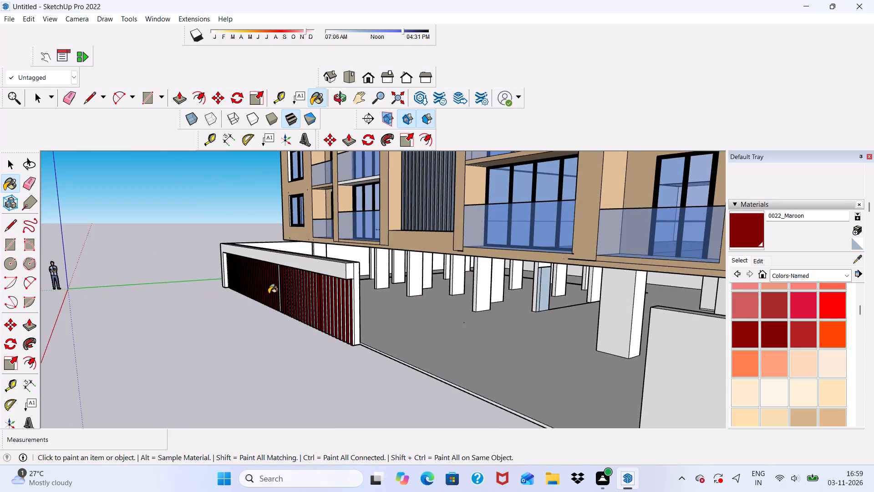
pyautogui.scroll(16, 269, 294)
pyautogui.click(299, 287)
pyautogui.moveTo(305, 283); pyautogui.dragTo(310, 287)
pyautogui.click(296, 275)
pyautogui.click(293, 273)
# Paint the last white strips between the two maroon halves at mid-screen with 0022_Maroon.
pyautogui.scroll(-2, 288, 283)
pyautogui.moveTo(283, 292); pyautogui.dragTo(384, 300, button='middle')
pyautogui.scroll(-1, 389, 304)
pyautogui.scroll(5, 397, 312)
pyautogui.scroll(-5, 410, 351)
pyautogui.scroll(5, 433, 277)
pyautogui.click(383, 275)
pyautogui.moveTo(380, 276); pyautogui.dragTo(374, 278)
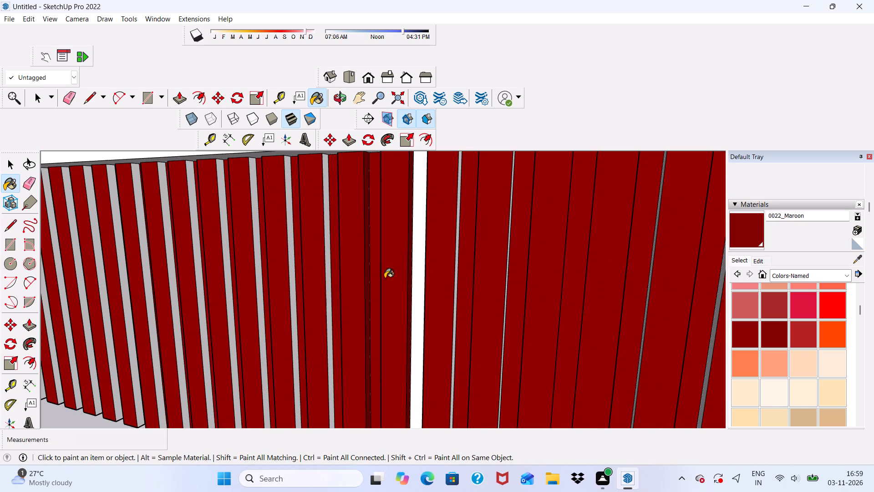
pyautogui.click(421, 302)
pyautogui.scroll(-6, 367, 273)
pyautogui.scroll(-5, 326, 260)
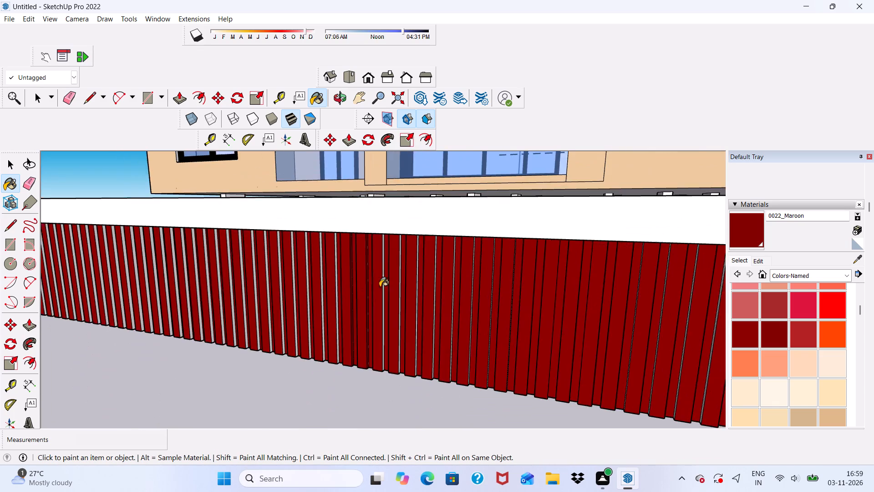
# Paint the white side faces of the slats nearest the open column end of the screen with 0022_Maroon.
pyautogui.scroll(-7, 380, 287)
pyautogui.moveTo(543, 301); pyautogui.dragTo(425, 299, button='middle')
pyautogui.scroll(8, 454, 298)
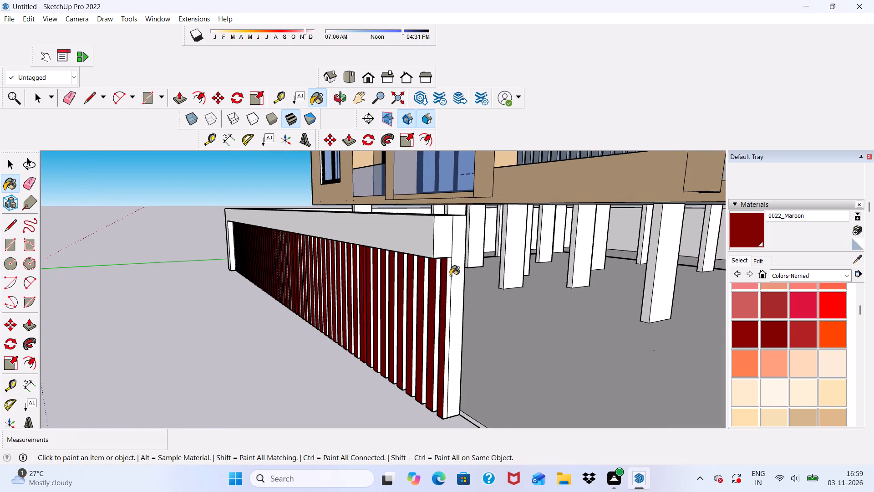
pyautogui.scroll(3, 450, 276)
pyautogui.click(450, 272)
pyautogui.scroll(3, 439, 276)
pyautogui.click(432, 277)
pyautogui.click(421, 280)
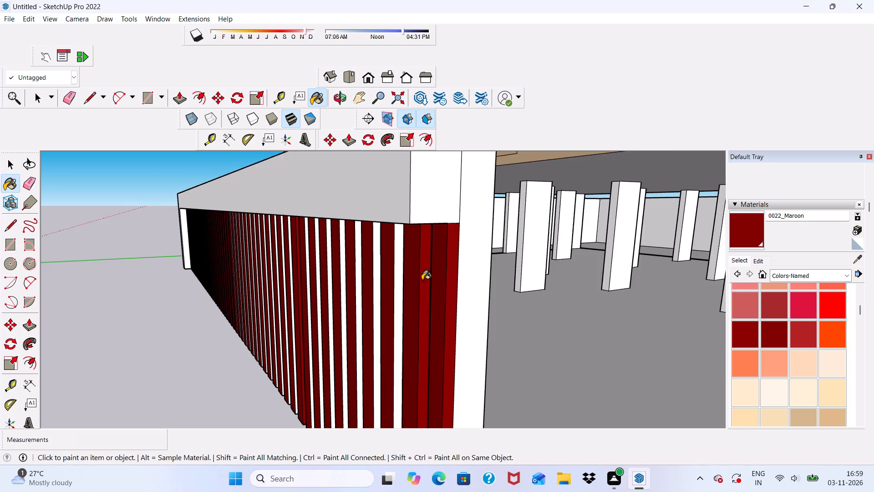
pyautogui.scroll(-1, 422, 280)
pyautogui.scroll(3, 395, 283)
pyautogui.click(407, 276)
pyautogui.scroll(5, 388, 282)
pyautogui.click(373, 282)
pyautogui.click(343, 281)
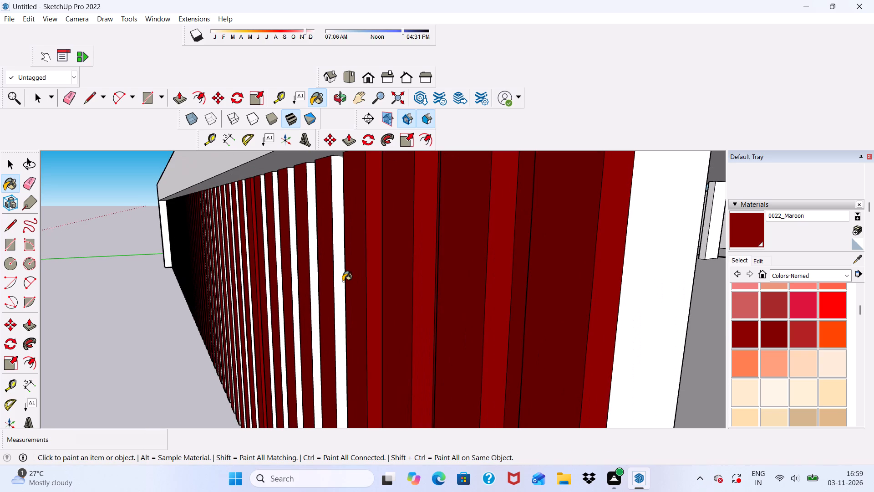
pyautogui.click(314, 272)
# Paint the next group of white slat side faces with 0022_Maroon, working away from the open column end.
pyautogui.scroll(-12, 305, 257)
pyautogui.scroll(6, 339, 284)
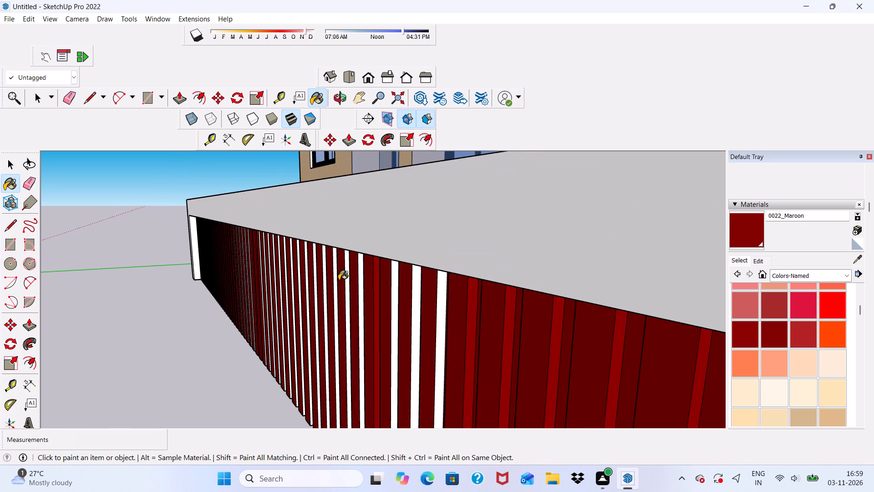
pyautogui.scroll(1, 339, 280)
pyautogui.scroll(4, 456, 299)
pyautogui.click(462, 301)
pyautogui.moveTo(420, 294); pyautogui.dragTo(412, 294)
pyautogui.moveTo(367, 281); pyautogui.dragTo(370, 281)
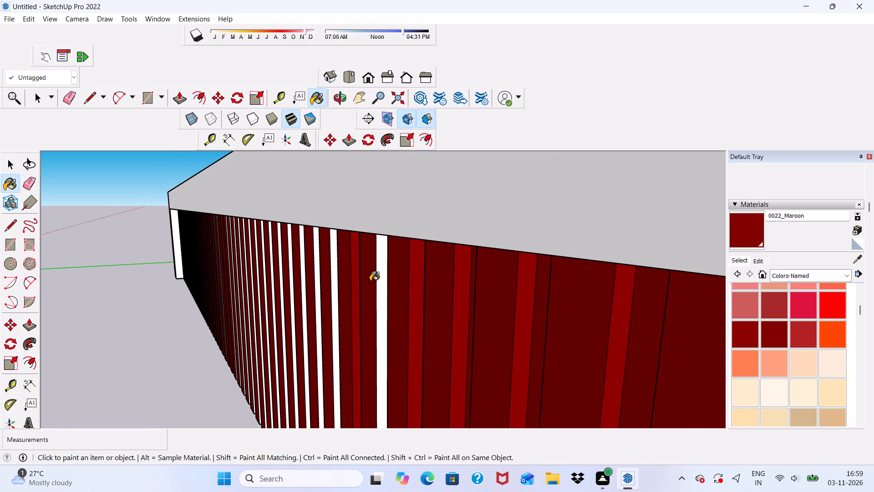
pyautogui.moveTo(370, 281); pyautogui.dragTo(372, 282)
pyautogui.click(379, 278)
pyautogui.scroll(-6, 382, 285)
pyautogui.scroll(10, 342, 317)
pyautogui.click(382, 271)
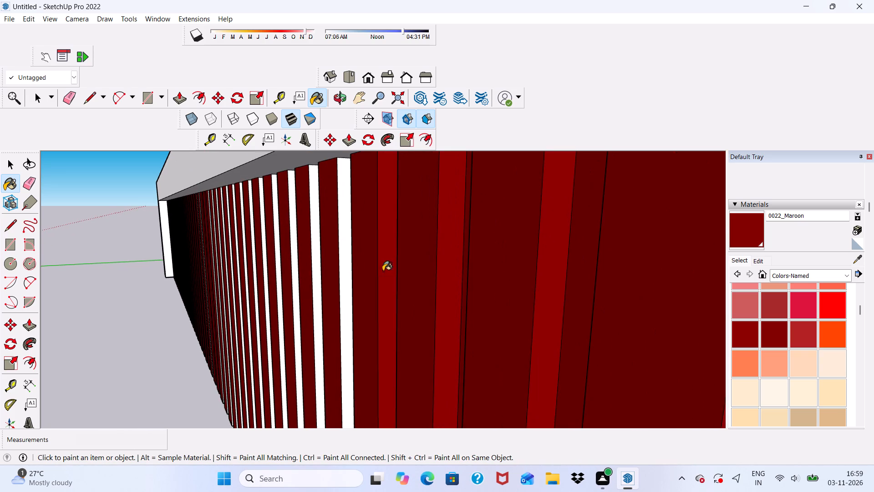
pyautogui.click(358, 277)
pyautogui.click(341, 275)
pyautogui.click(311, 276)
pyautogui.click(315, 272)
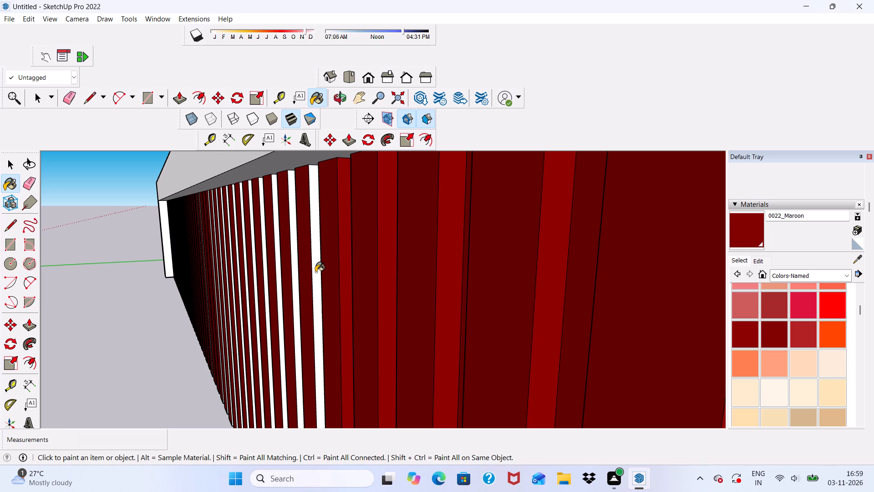
# Paint the next few white slat side faces toward the middle of the screen with 0022_Maroon.
pyautogui.scroll(-4, 307, 257)
pyautogui.scroll(-20, 356, 251)
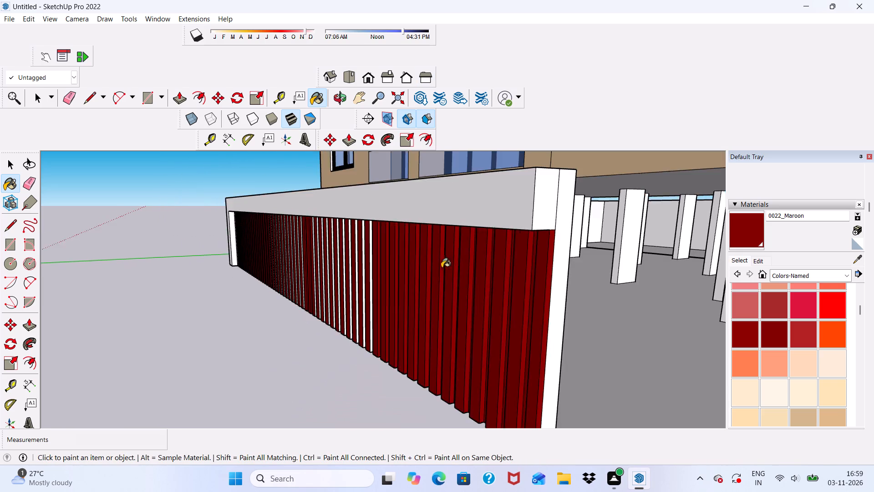
pyautogui.scroll(-3, 442, 268)
pyautogui.scroll(6, 360, 262)
pyautogui.scroll(7, 396, 249)
pyautogui.click(425, 259)
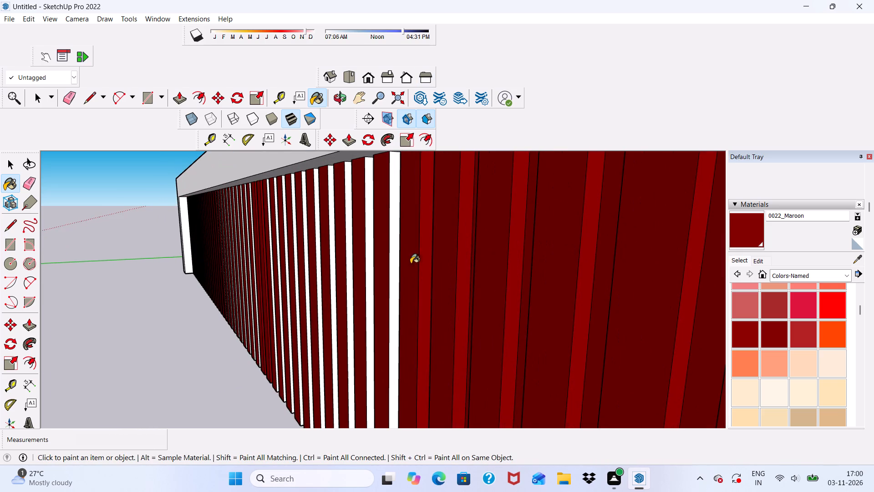
pyautogui.scroll(1, 406, 266)
pyautogui.click(396, 270)
pyautogui.click(362, 270)
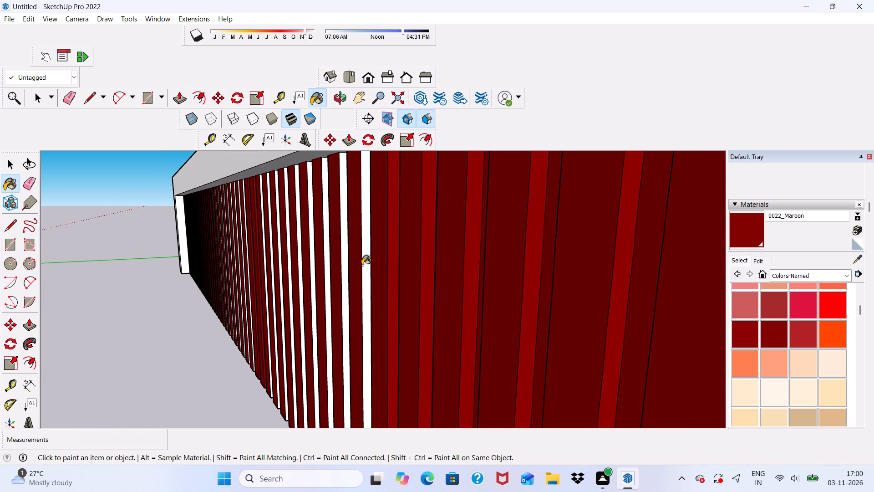
pyautogui.click(362, 265)
# Paint the following five white slat side faces with 0022_Maroon, continuing toward the screen's far end.
pyautogui.scroll(-17, 365, 255)
pyautogui.scroll(6, 406, 253)
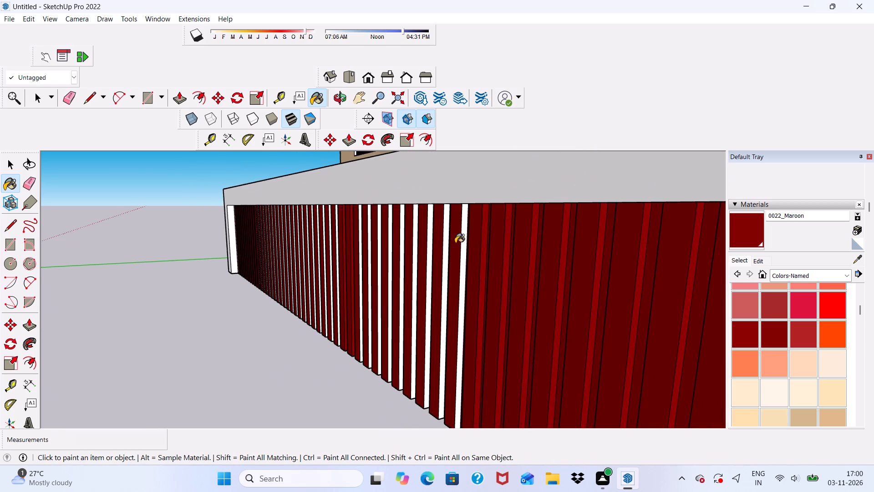
pyautogui.scroll(5, 471, 251)
pyautogui.click(457, 256)
pyautogui.moveTo(429, 265); pyautogui.dragTo(422, 269)
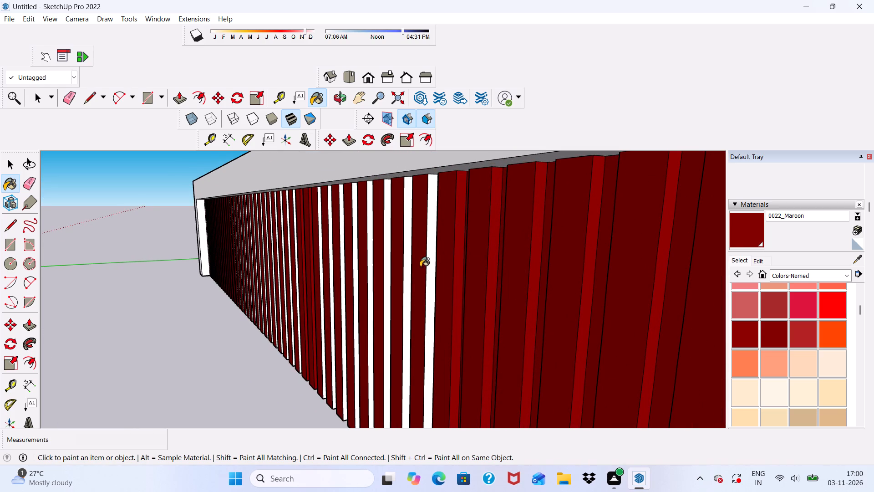
pyautogui.click(432, 273)
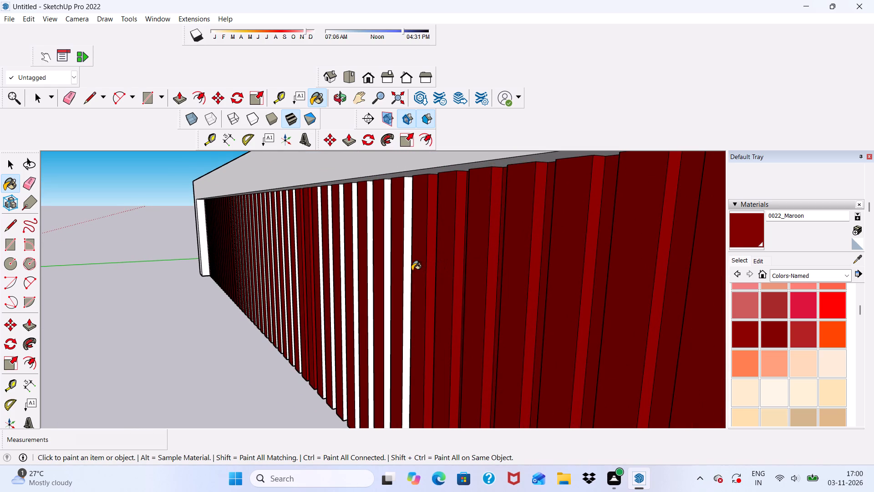
pyautogui.click(412, 271)
pyautogui.click(388, 251)
pyautogui.click(367, 236)
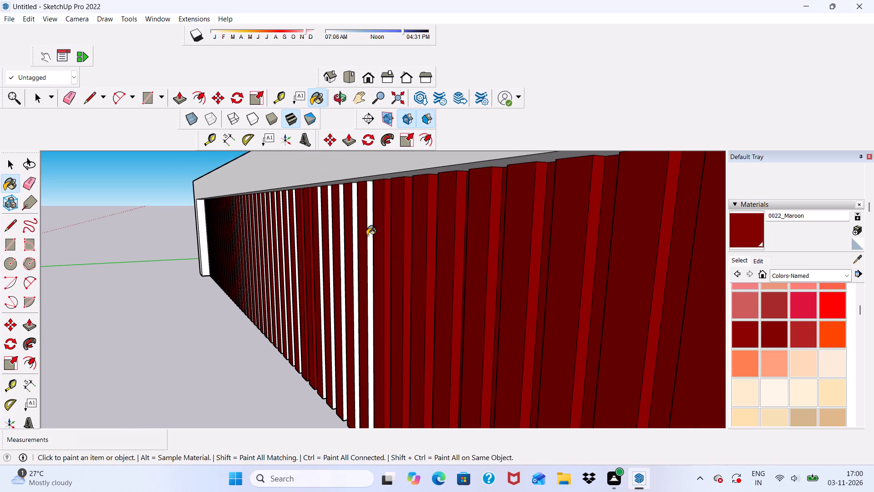
pyautogui.click(367, 236)
pyautogui.click(371, 234)
pyautogui.scroll(-6, 367, 219)
pyautogui.scroll(-5, 435, 246)
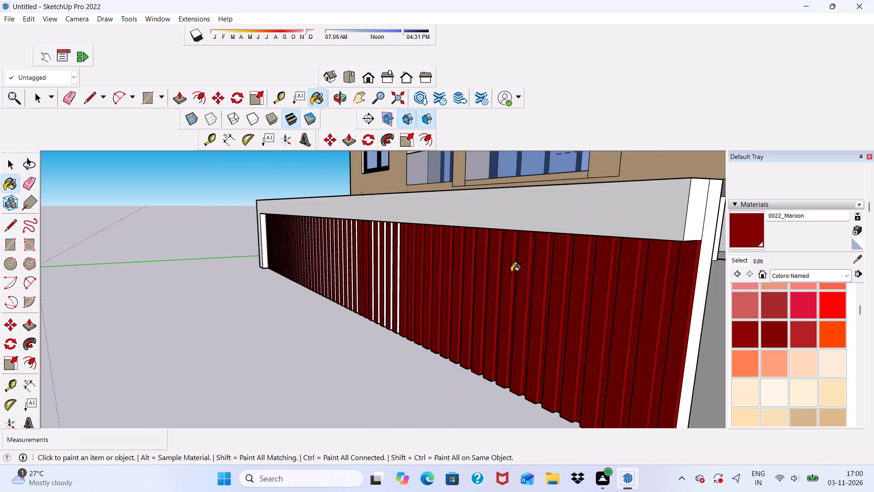
# Paint the next five white slat side faces, just past the already painted slats mid-screen, with 0022_Maroon.
pyautogui.scroll(-8, 511, 272)
pyautogui.scroll(14, 428, 282)
pyautogui.scroll(6, 475, 265)
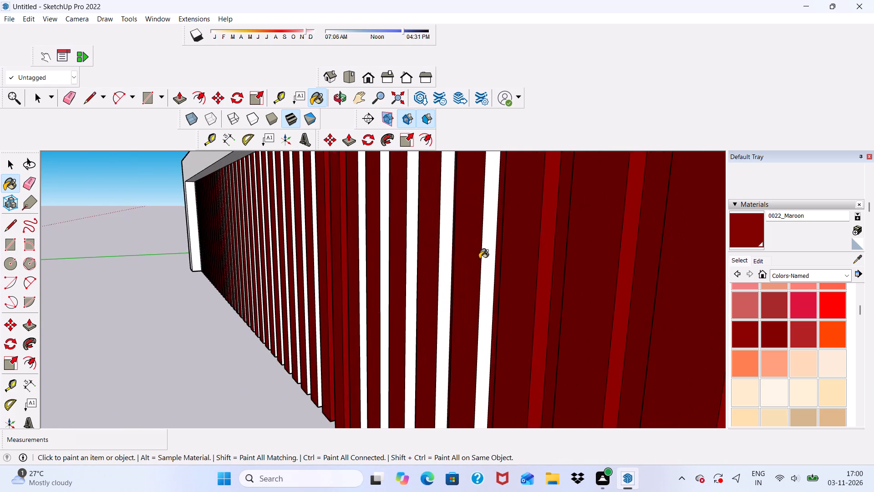
pyautogui.scroll(4, 479, 259)
pyautogui.click(493, 257)
pyautogui.click(438, 247)
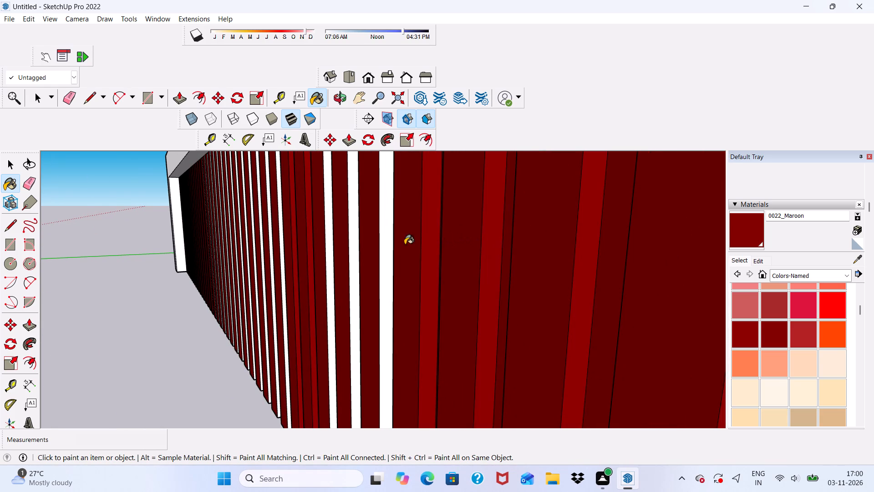
pyautogui.click(392, 243)
pyautogui.click(363, 242)
pyautogui.click(351, 239)
pyautogui.click(334, 234)
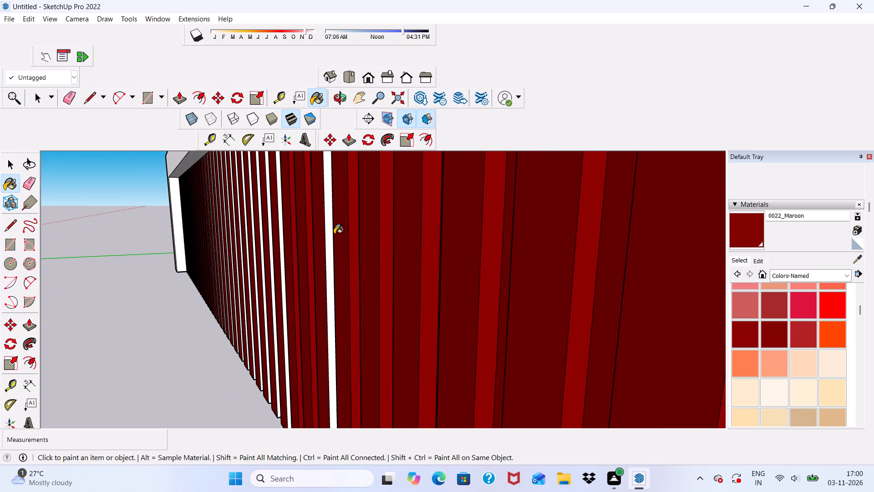
pyautogui.moveTo(327, 233); pyautogui.dragTo(320, 244)
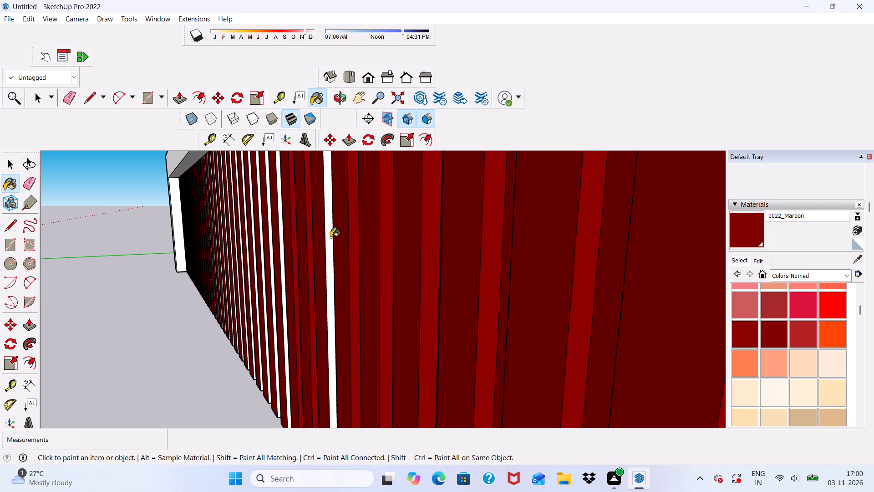
pyautogui.click(331, 235)
# Paint the two white slat side faces nearest the already painted section with 0022_Maroon.
pyautogui.scroll(-6, 336, 251)
pyautogui.scroll(-13, 424, 234)
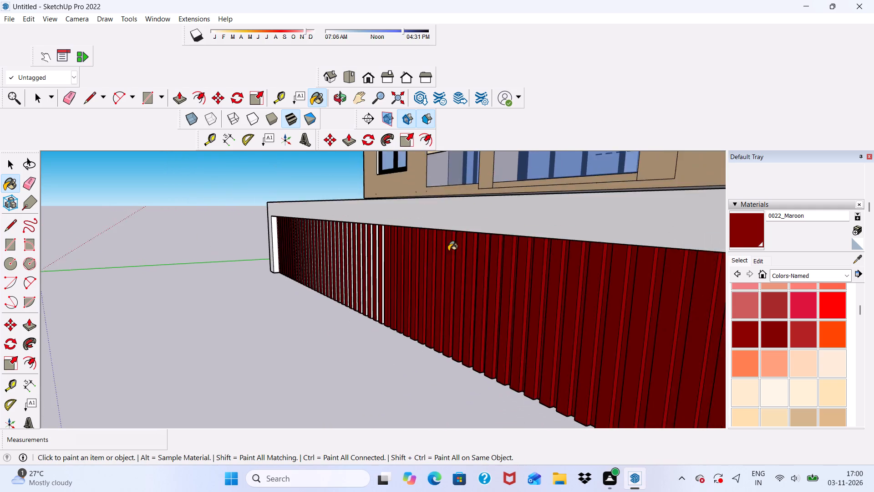
pyautogui.scroll(-8, 436, 261)
pyautogui.moveTo(374, 270); pyautogui.dragTo(396, 240, button='middle')
pyautogui.moveTo(498, 252); pyautogui.dragTo(503, 299, button='middle')
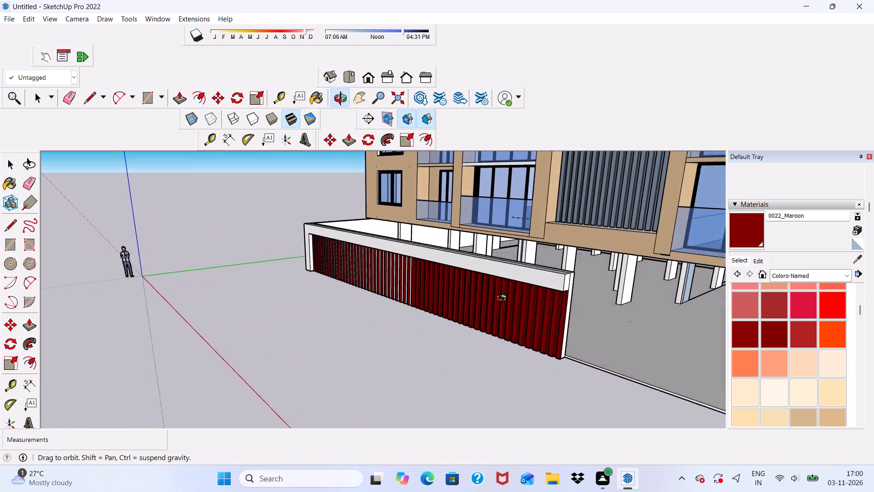
pyautogui.moveTo(503, 299); pyautogui.dragTo(483, 313, button='middle')
pyautogui.scroll(6, 480, 313)
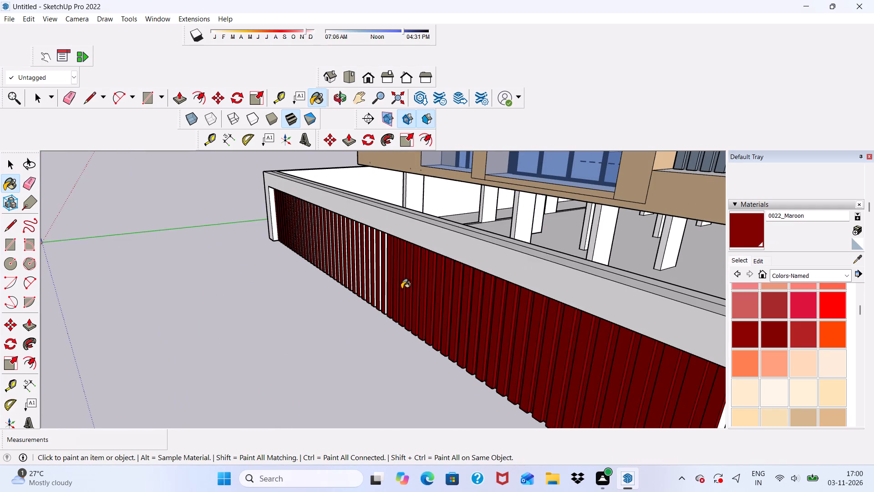
pyautogui.scroll(12, 401, 289)
pyautogui.scroll(4, 364, 254)
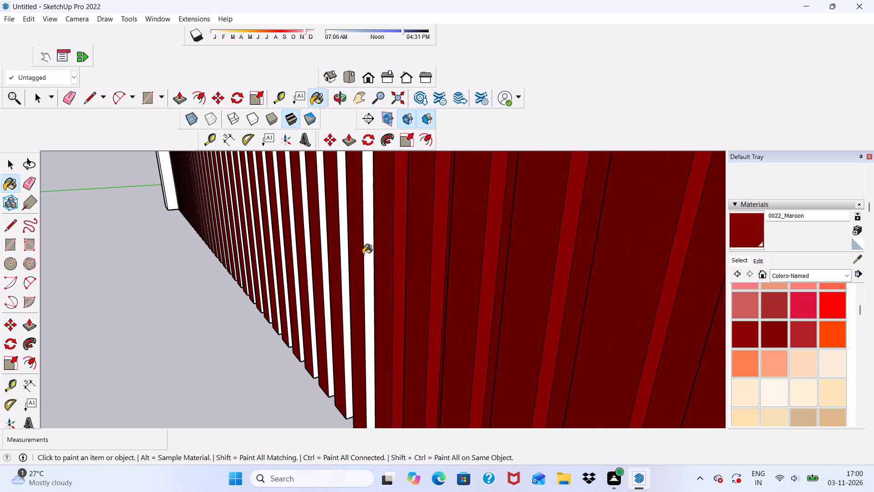
pyautogui.scroll(7, 363, 254)
pyautogui.click(374, 261)
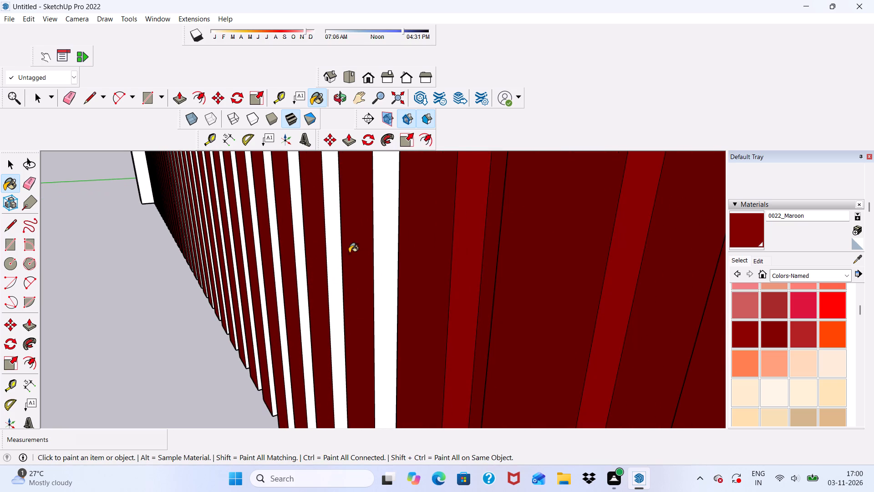
pyautogui.click(335, 257)
pyautogui.moveTo(383, 266); pyautogui.dragTo(389, 267)
# Paint the next four white slat side faces with 0022_Maroon, moving toward the screen's far end.
pyautogui.scroll(-12, 381, 251)
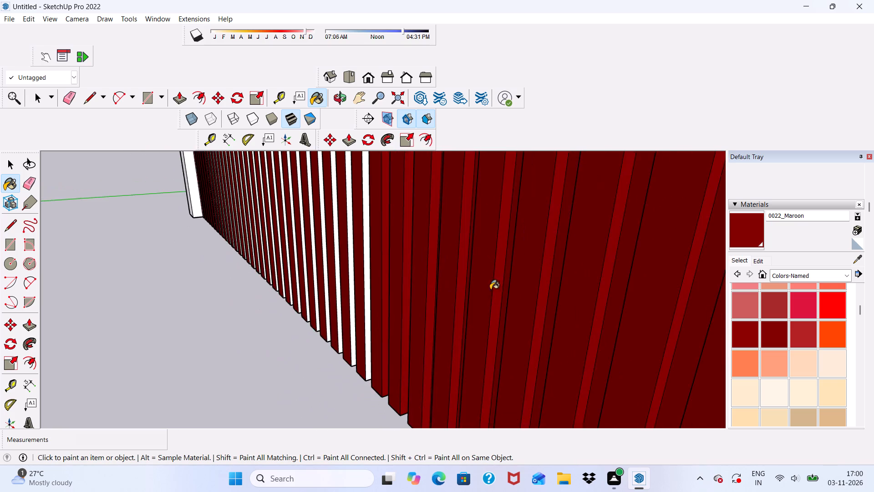
pyautogui.scroll(-6, 490, 290)
pyautogui.scroll(6, 371, 265)
pyautogui.scroll(10, 437, 244)
pyautogui.click(440, 247)
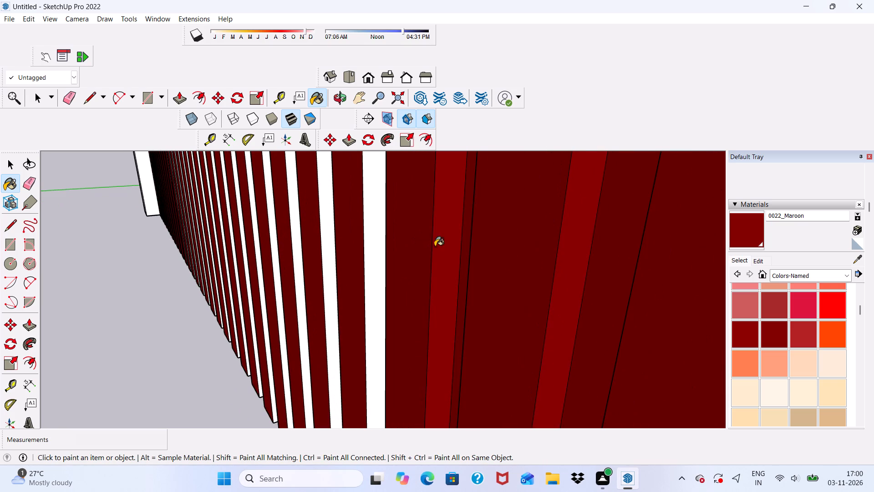
pyautogui.click(381, 263)
pyautogui.click(328, 279)
pyautogui.scroll(-14, 333, 271)
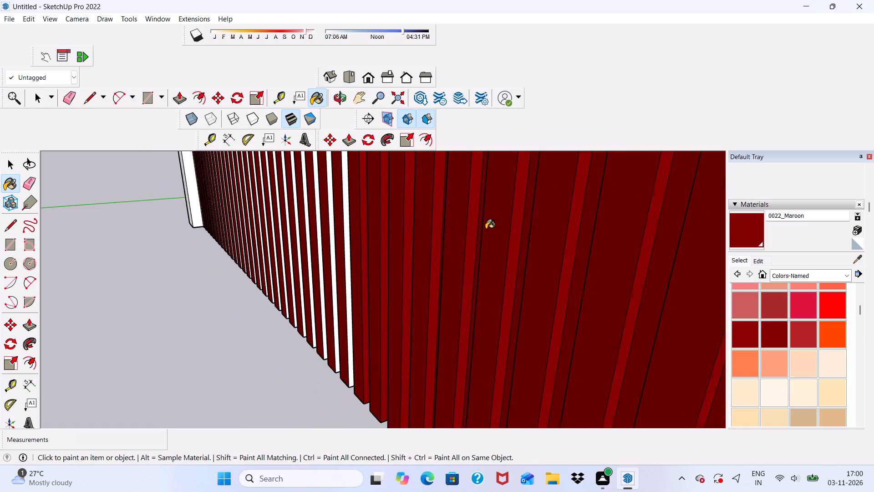
pyautogui.scroll(-11, 486, 229)
pyautogui.scroll(12, 439, 302)
pyautogui.click(472, 259)
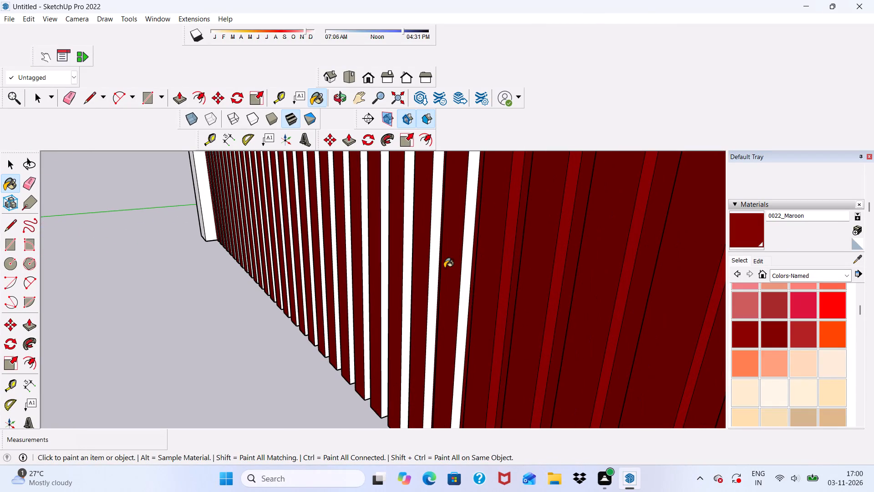
pyautogui.click(444, 268)
pyautogui.click(460, 275)
pyautogui.click(432, 272)
pyautogui.click(456, 274)
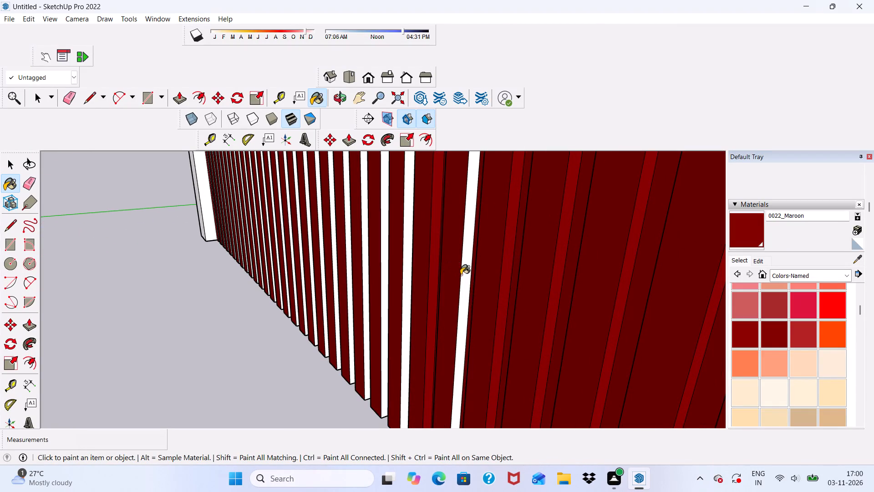
pyautogui.click(462, 274)
# Paint the following two white slat side faces next to the painted section with 0022_Maroon.
pyautogui.scroll(-18, 464, 270)
pyautogui.scroll(8, 478, 292)
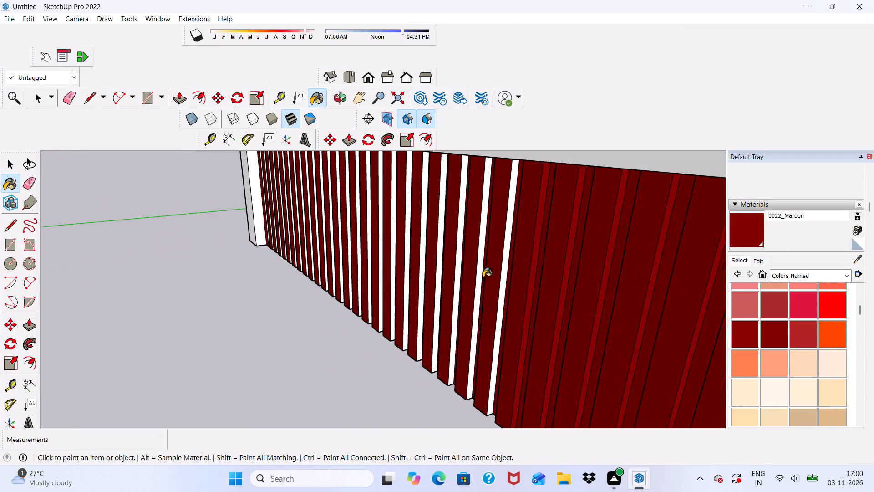
pyautogui.scroll(7, 483, 277)
pyautogui.click(508, 305)
pyautogui.click(471, 294)
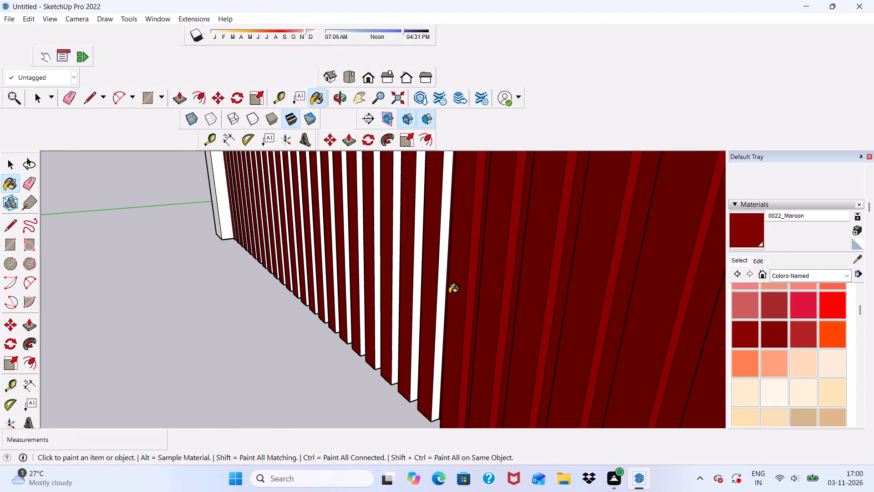
pyautogui.click(446, 292)
pyautogui.click(429, 287)
pyautogui.click(415, 279)
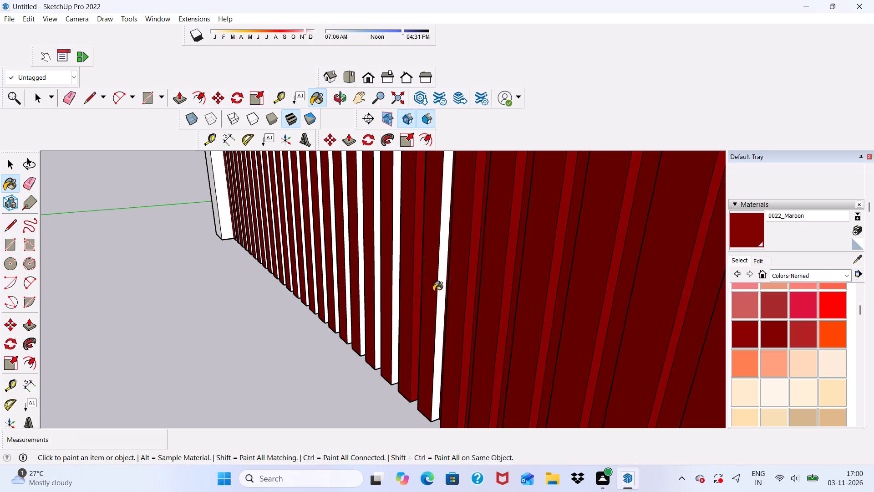
pyautogui.click(436, 293)
pyautogui.click(438, 292)
# Continue painting the next three white slat side faces toward the far end post with 0022_Maroon.
pyautogui.scroll(-19, 457, 297)
pyautogui.scroll(3, 508, 319)
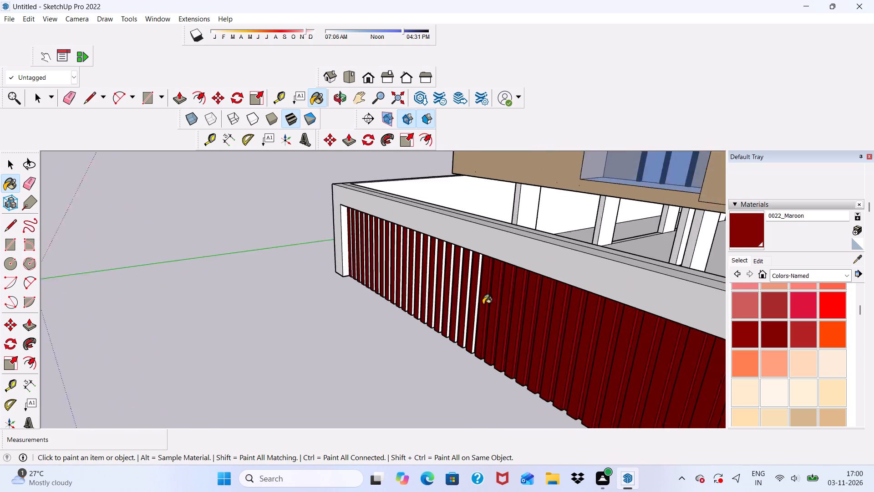
pyautogui.scroll(19, 483, 304)
pyautogui.click(498, 269)
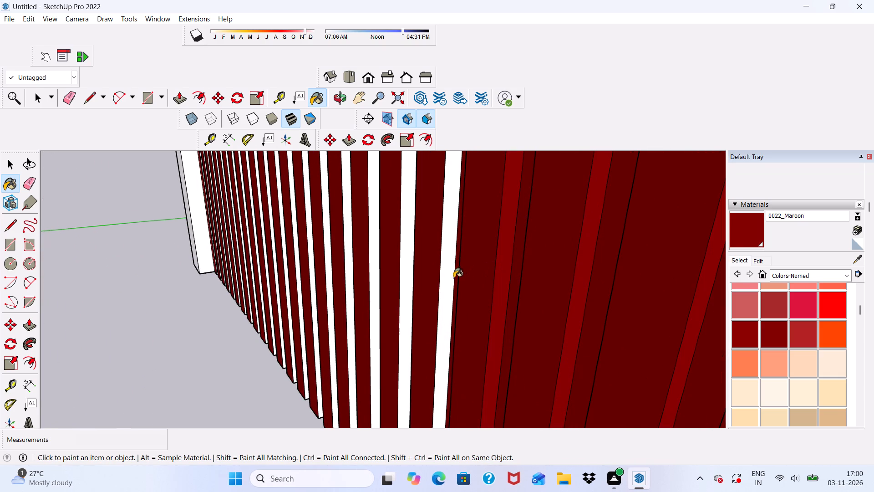
pyautogui.click(449, 280)
pyautogui.scroll(-1, 447, 302)
pyautogui.scroll(3, 426, 291)
pyautogui.moveTo(415, 285); pyautogui.dragTo(401, 294)
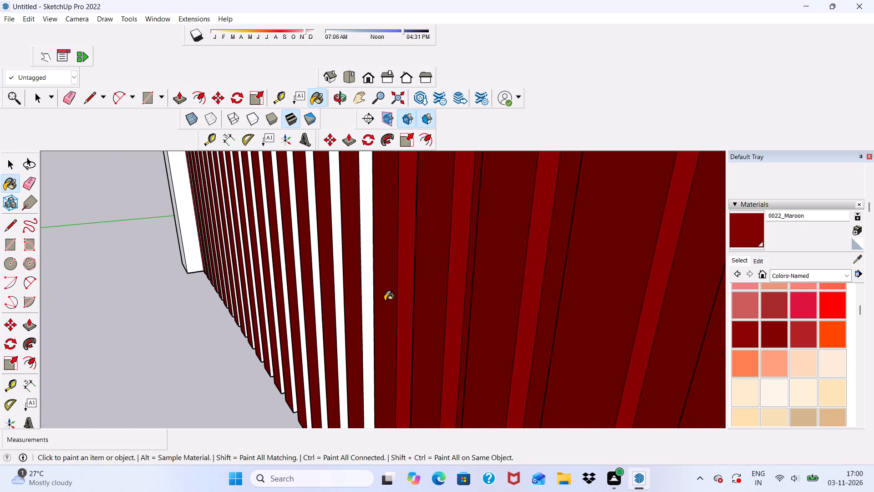
pyautogui.click(365, 310)
# Paint the next group of white slat side faces closer to the screen's far end post with 0022_Maroon.
pyautogui.scroll(-16, 401, 323)
pyautogui.scroll(7, 387, 292)
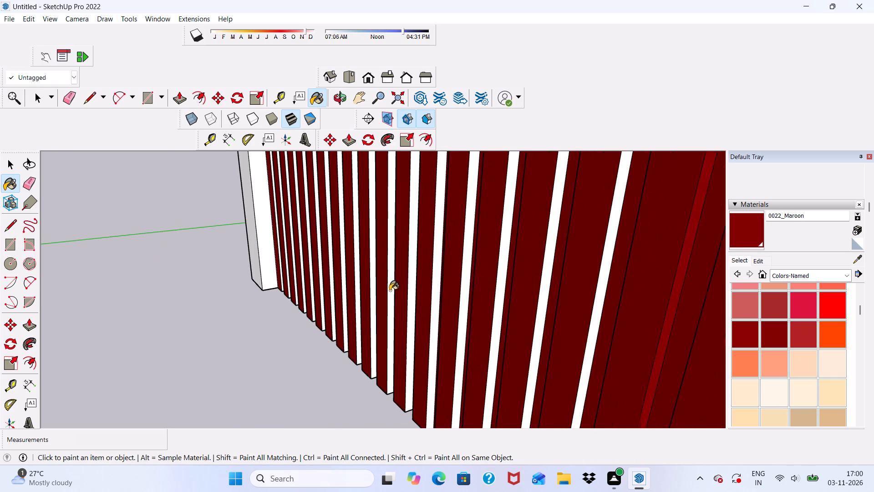
pyautogui.scroll(3, 599, 342)
pyautogui.click(591, 333)
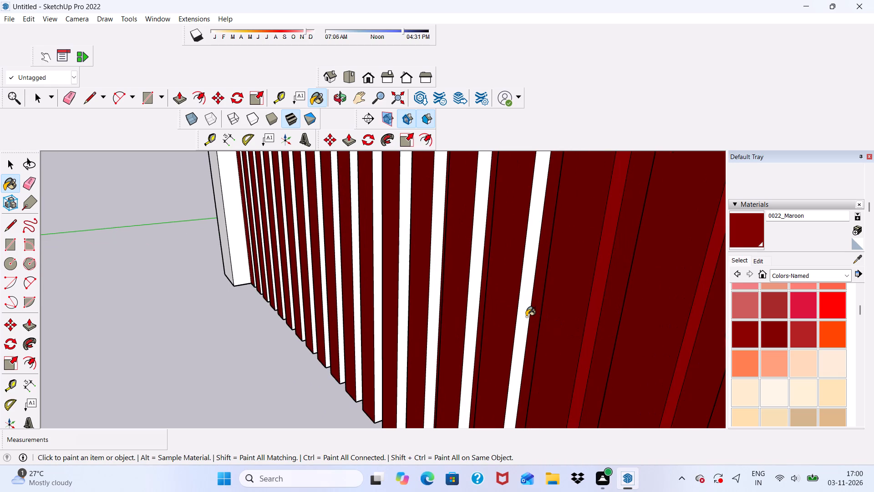
pyautogui.click(526, 317)
pyautogui.click(472, 310)
pyautogui.scroll(-12, 477, 320)
pyautogui.scroll(4, 470, 289)
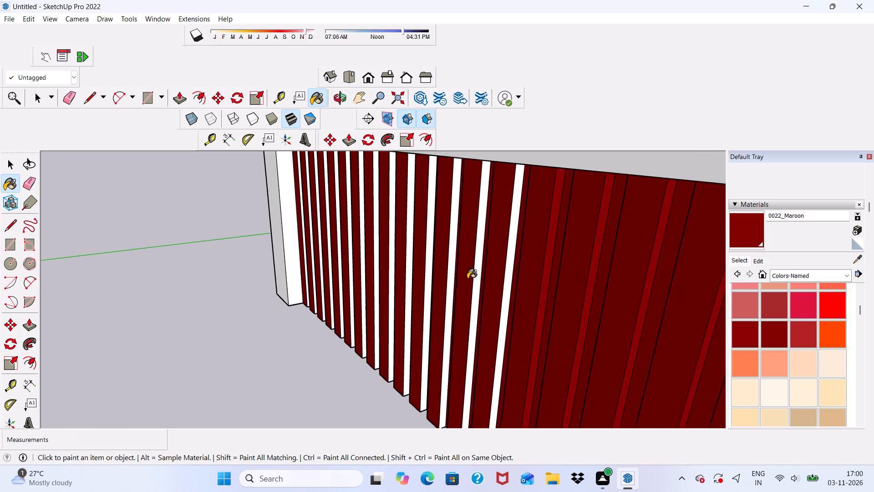
pyautogui.scroll(7, 467, 279)
pyautogui.click(518, 303)
pyautogui.scroll(1, 448, 301)
pyautogui.click(465, 297)
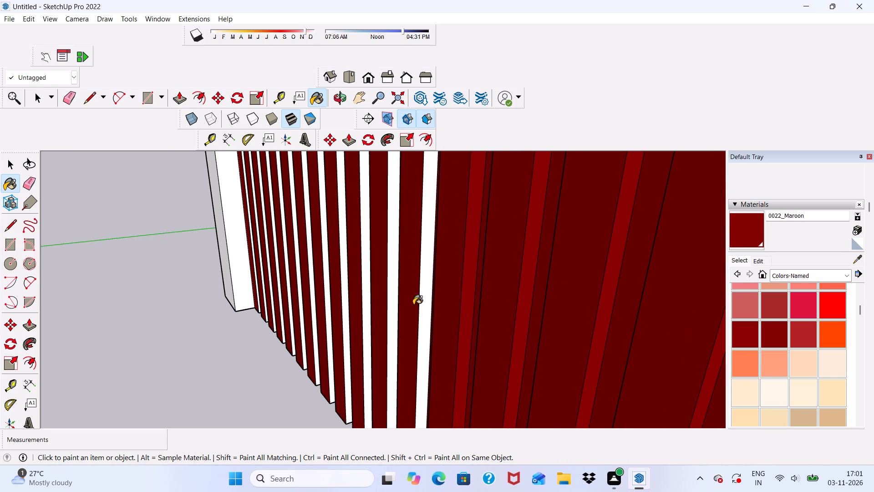
pyautogui.click(426, 302)
# Paint five more white slat side faces approaching the far end post with 0022_Maroon.
pyautogui.scroll(-12, 445, 307)
pyautogui.scroll(8, 447, 278)
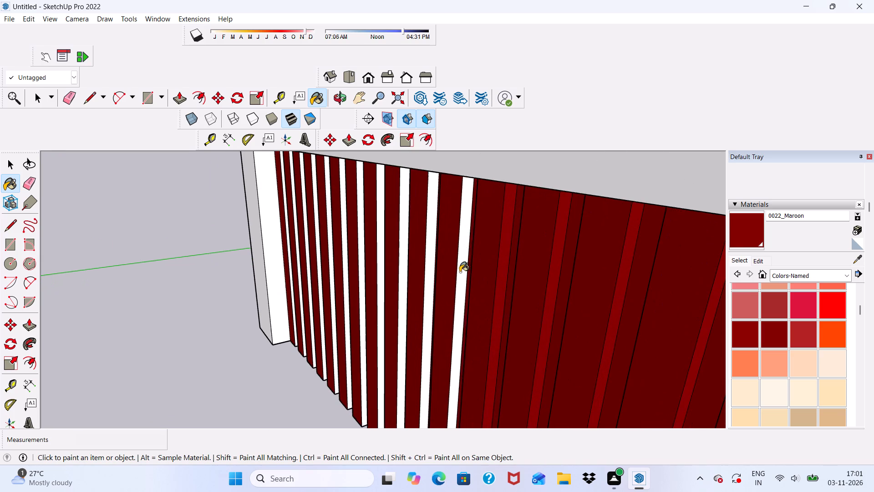
pyautogui.click(460, 273)
pyautogui.click(427, 279)
pyautogui.click(402, 280)
pyautogui.scroll(-12, 412, 305)
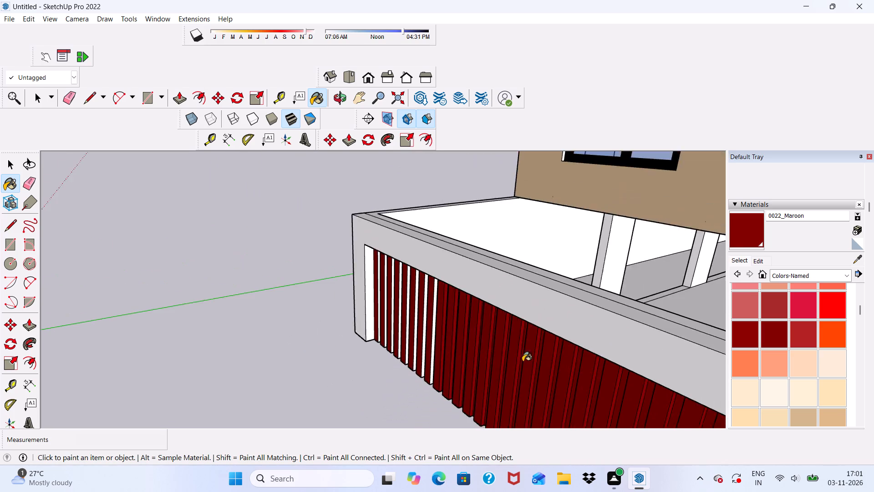
pyautogui.scroll(11, 464, 318)
pyautogui.click(426, 294)
pyautogui.click(394, 305)
# Paint all remaining white slat side faces beside the far end post with 0022_Maroon, leaving the post itself white.
pyautogui.scroll(-3, 412, 324)
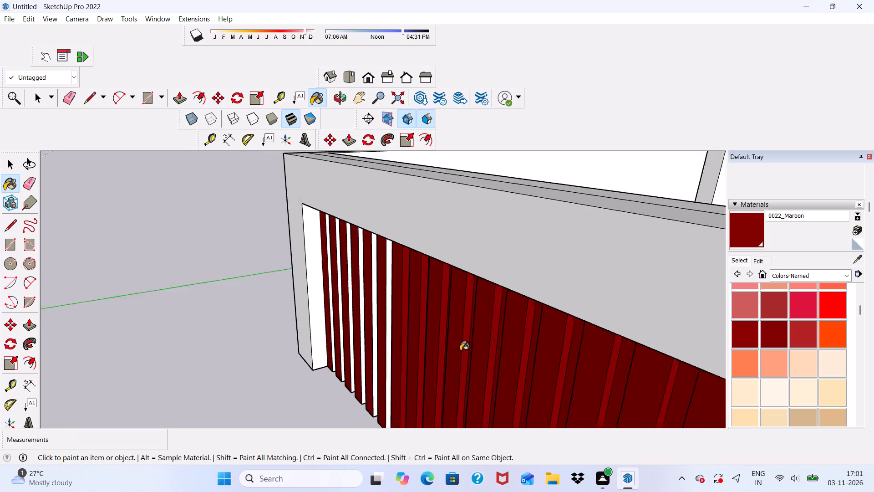
pyautogui.scroll(-10, 460, 351)
pyautogui.scroll(11, 473, 324)
pyautogui.click(426, 303)
pyautogui.scroll(2, 404, 312)
pyautogui.click(402, 307)
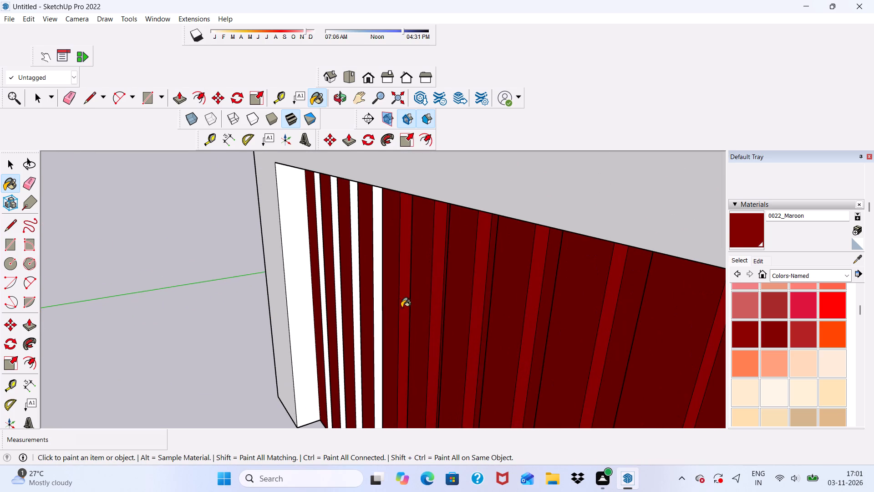
pyautogui.click(376, 318)
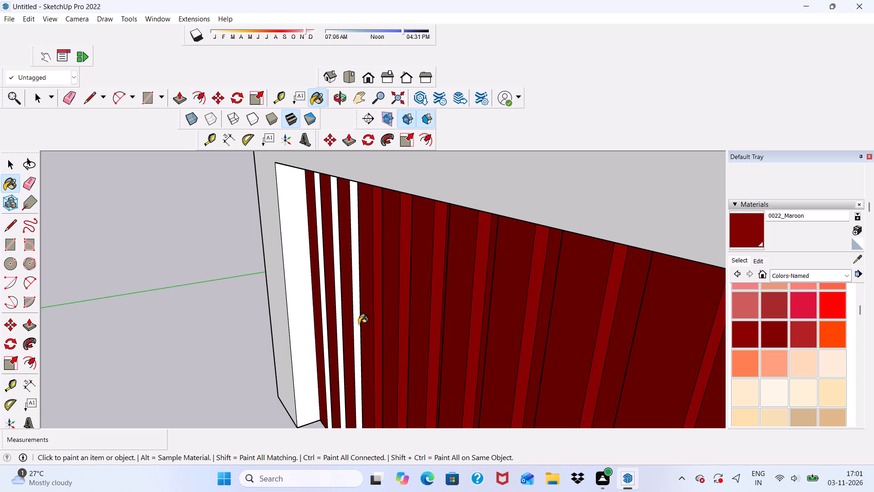
pyautogui.moveTo(359, 324); pyautogui.dragTo(357, 328)
pyautogui.scroll(-12, 402, 345)
pyautogui.scroll(7, 537, 332)
pyautogui.moveTo(418, 313); pyautogui.dragTo(423, 313)
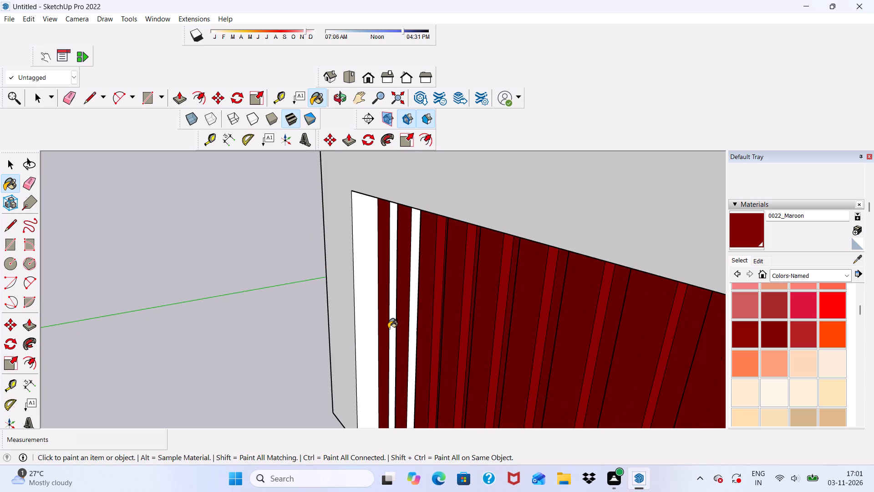
pyautogui.click(388, 323)
pyautogui.click(395, 323)
pyautogui.click(407, 325)
pyautogui.doubleClick(410, 324)
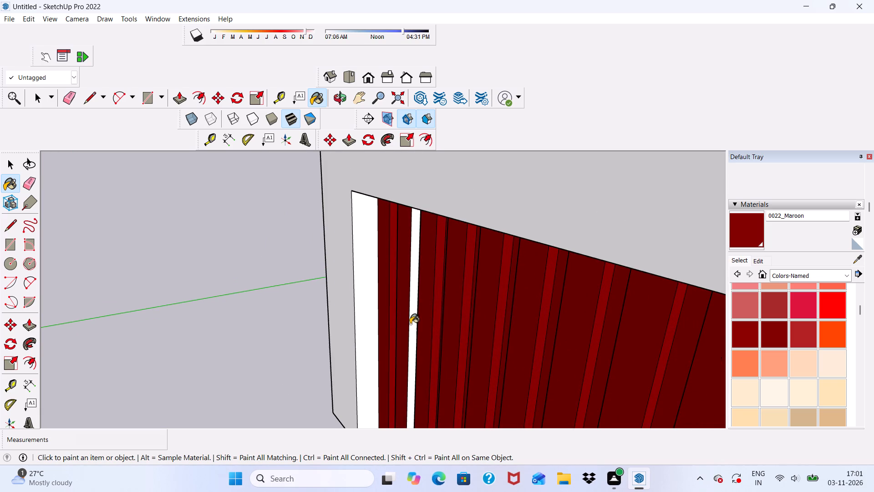
# Examine the slatted screen and the facade together from the front of the building.
pyautogui.scroll(-20, 406, 315)
pyautogui.scroll(-9, 406, 315)
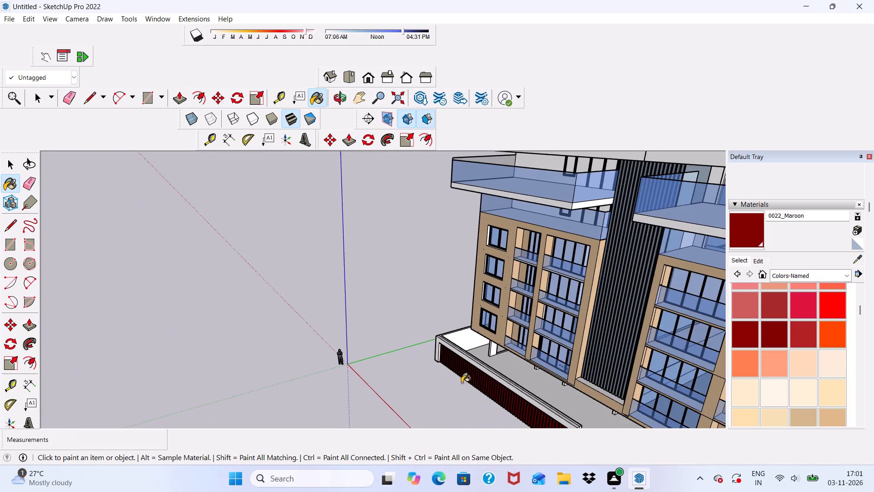
pyautogui.moveTo(458, 374); pyautogui.dragTo(628, 329, button='middle')
pyautogui.moveTo(536, 377); pyautogui.dragTo(533, 344, button='middle')
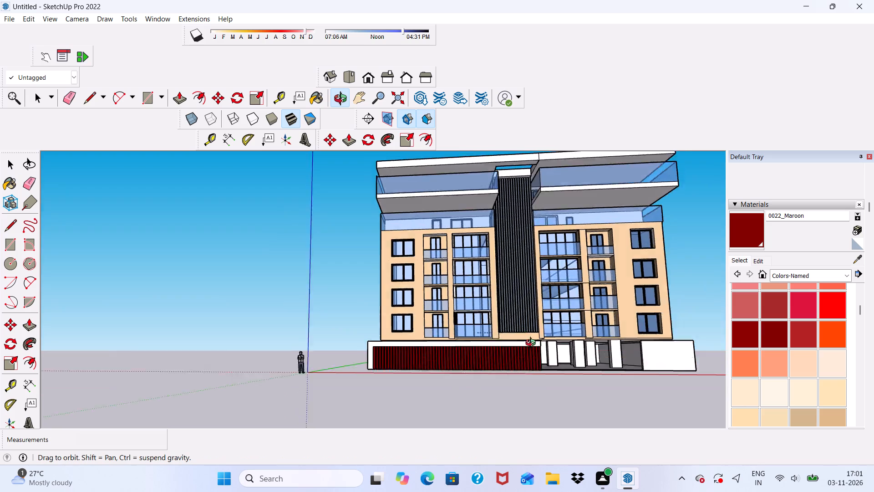
pyautogui.moveTo(533, 344); pyautogui.dragTo(569, 363, button='middle')
pyautogui.scroll(6, 561, 356)
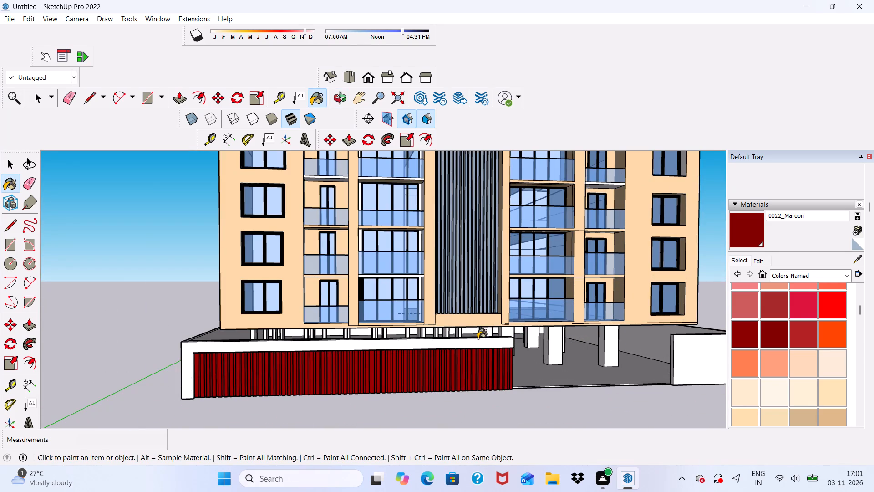
pyautogui.moveTo(381, 360); pyautogui.dragTo(338, 392)
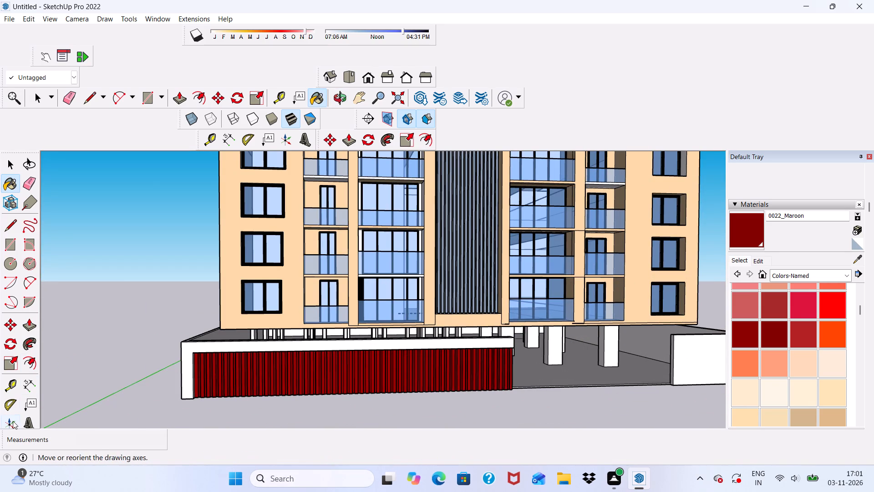
# Start a 3D text and replace its placeholder wording with ROSELINE.
pyautogui.click(26, 420)
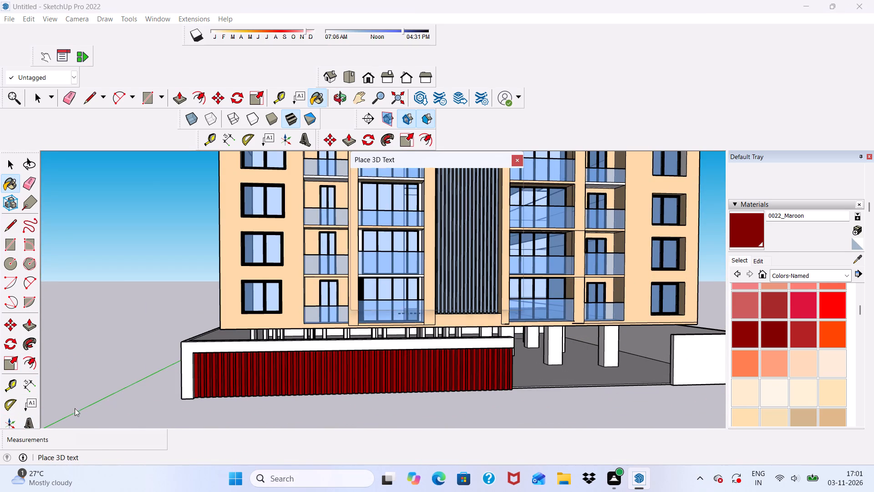
pyautogui.click(419, 176)
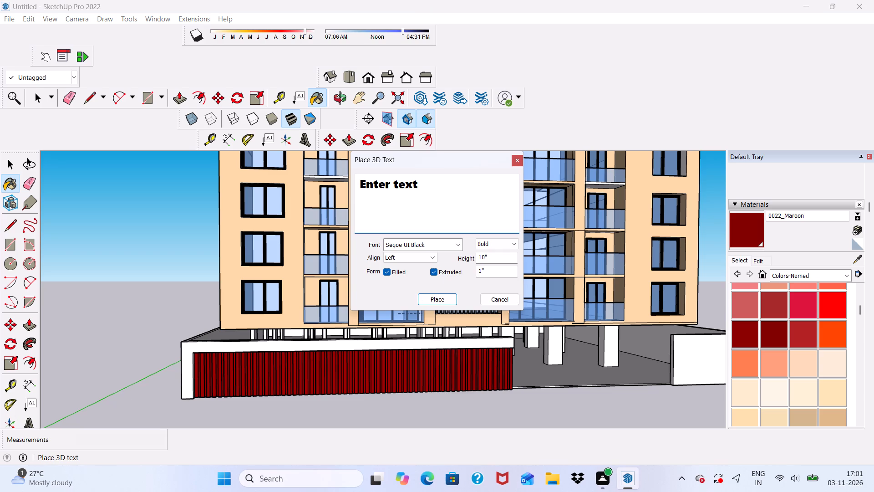
pyautogui.press('BackSpace')
pyautogui.press('BackSpace')
pyautogui.press('BackSpace')
pyautogui.press('BackSpace')
pyautogui.press('BackSpace')
pyautogui.press('BackSpace')
pyautogui.press('BackSpace')
pyautogui.press('BackSpace')
pyautogui.press('BackSpace')
pyautogui.press('BackSpace')
pyautogui.press('BackSpace')
pyautogui.press('BackSpace')
pyautogui.press('BackSpace')
pyautogui.press('BackSpace')
pyautogui.press('BackSpace')
pyautogui.press('BackSpace')
pyautogui.press('BackSpace')
pyautogui.press('BackSpace')
pyautogui.press('BackSpace')
pyautogui.press('BackSpace')
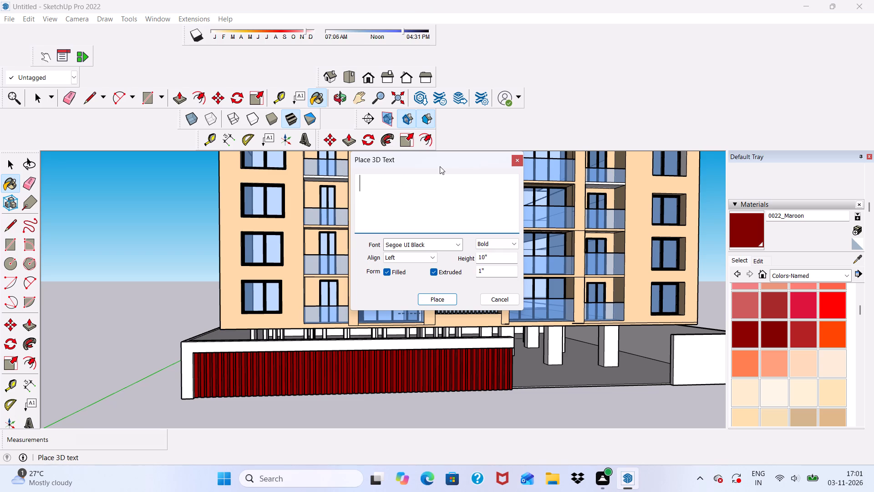
pyautogui.press('r')
pyautogui.write('OSELI')
pyautogui.write('NE')
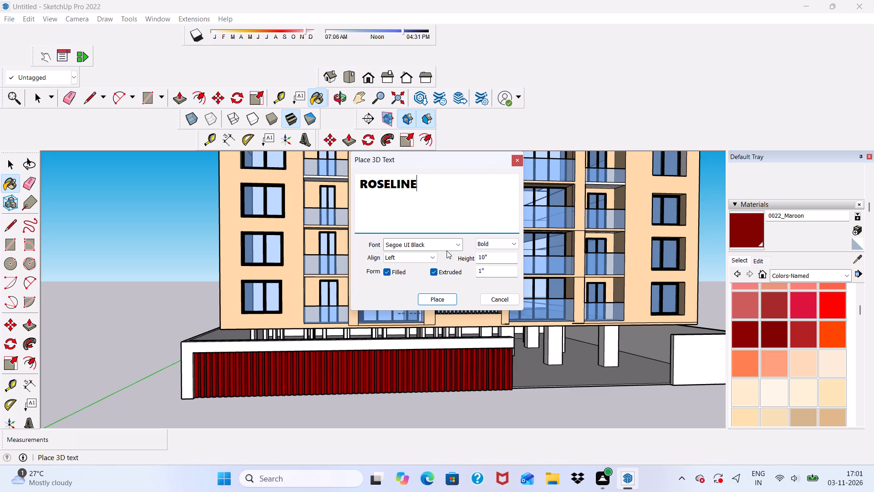
# Try other Segoe UI fonts for the 3D text, settling on the bold Segoe UI Variable Small Semibold.
pyautogui.click(455, 241)
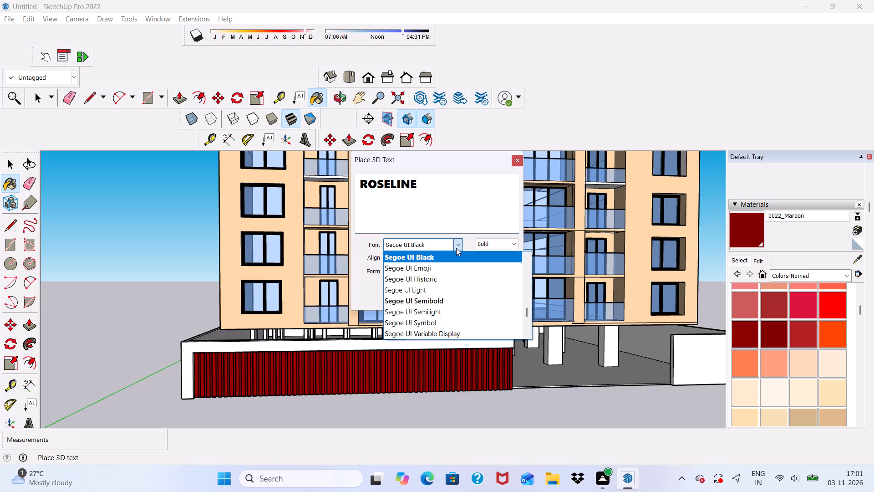
pyautogui.click(430, 304)
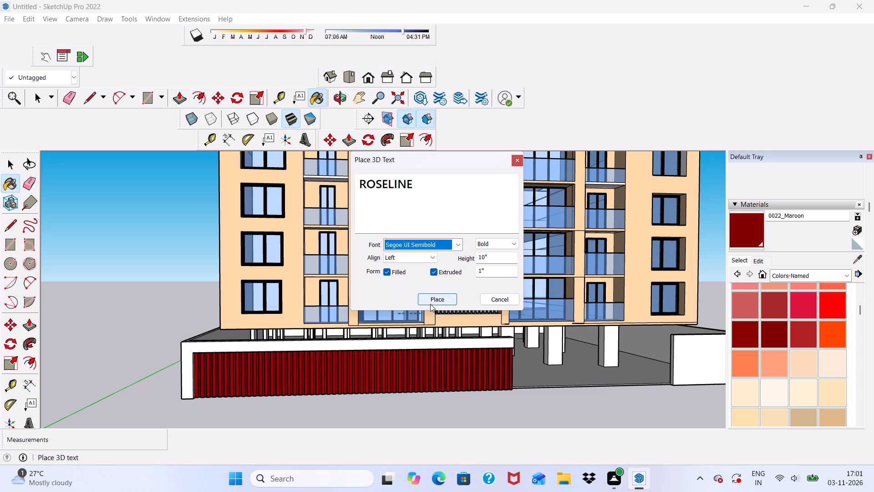
pyautogui.click(457, 242)
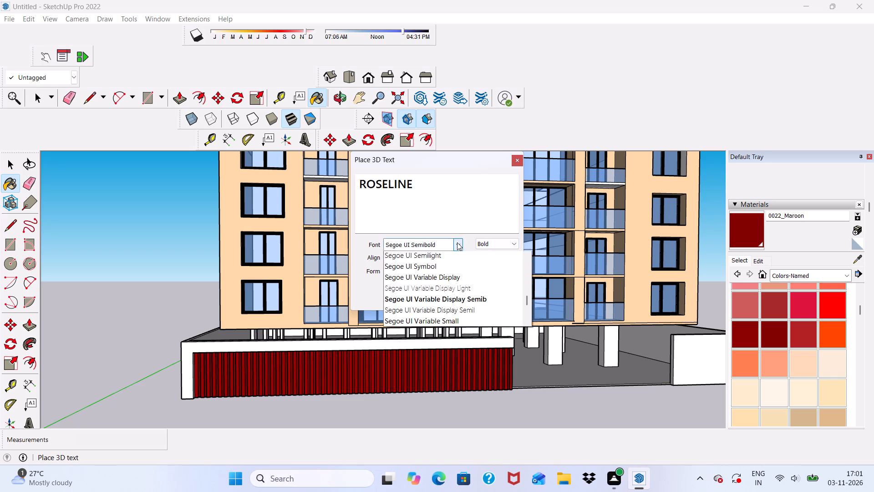
pyautogui.click(435, 304)
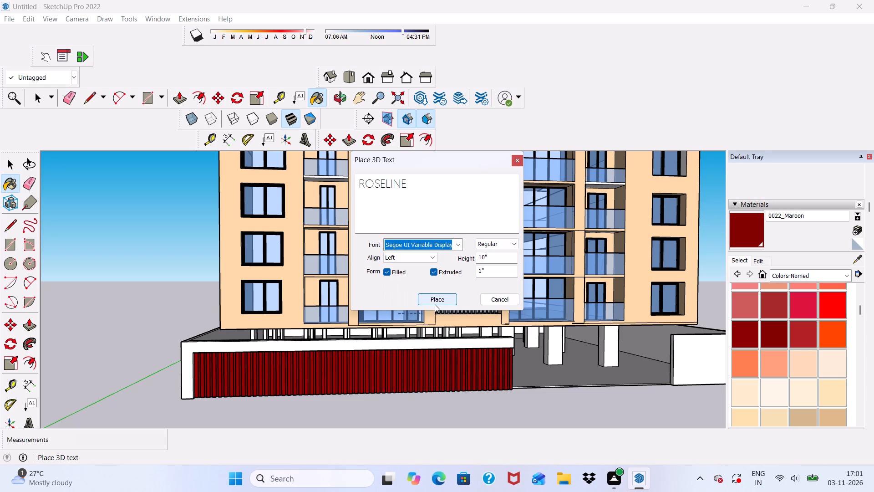
pyautogui.click(452, 242)
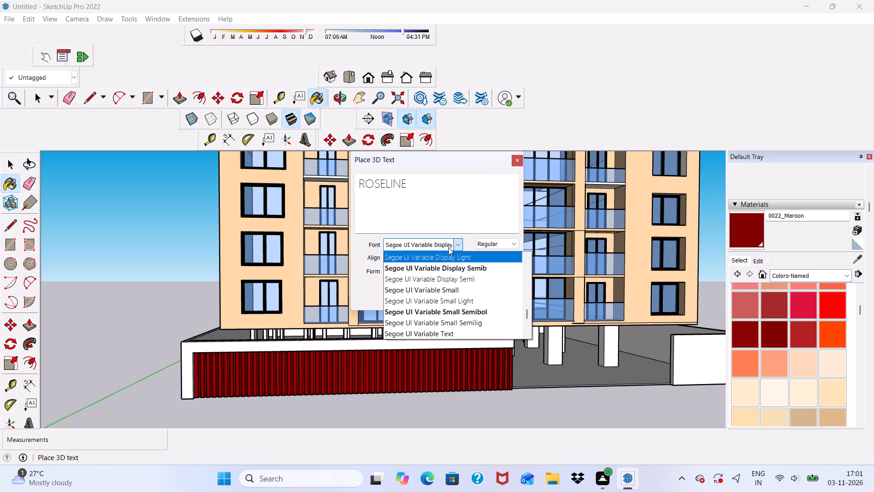
pyautogui.click(429, 308)
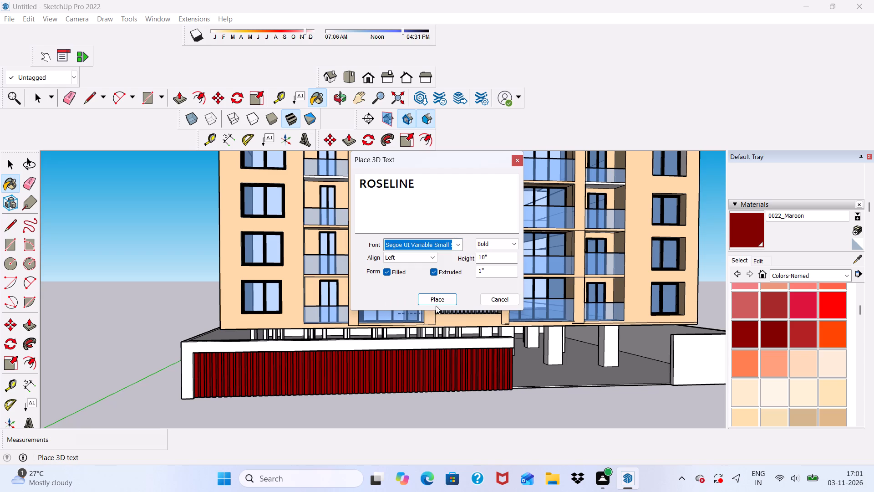
# Place the ROSELINE 3D text on the front of the maroon ground-floor slatted screen, in its upper half.
pyautogui.click(445, 301)
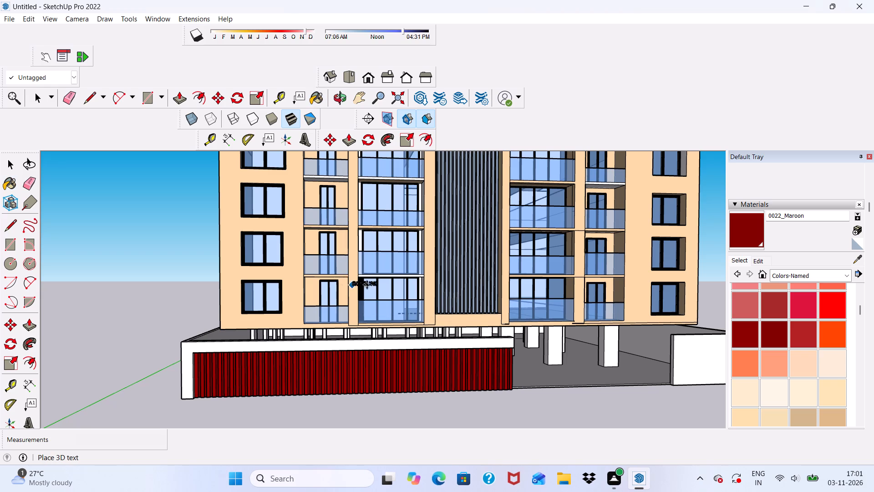
pyautogui.scroll(5, 406, 410)
pyautogui.scroll(13, 354, 330)
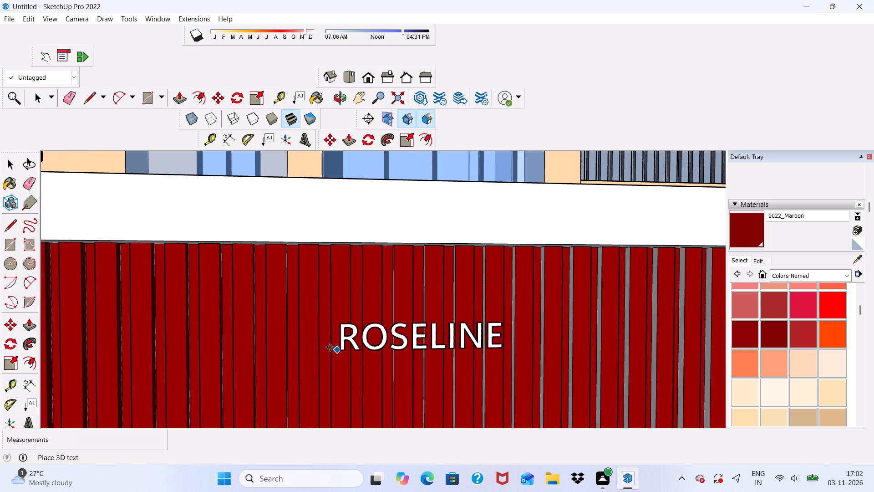
pyautogui.click(303, 337)
pyautogui.scroll(-6, 291, 336)
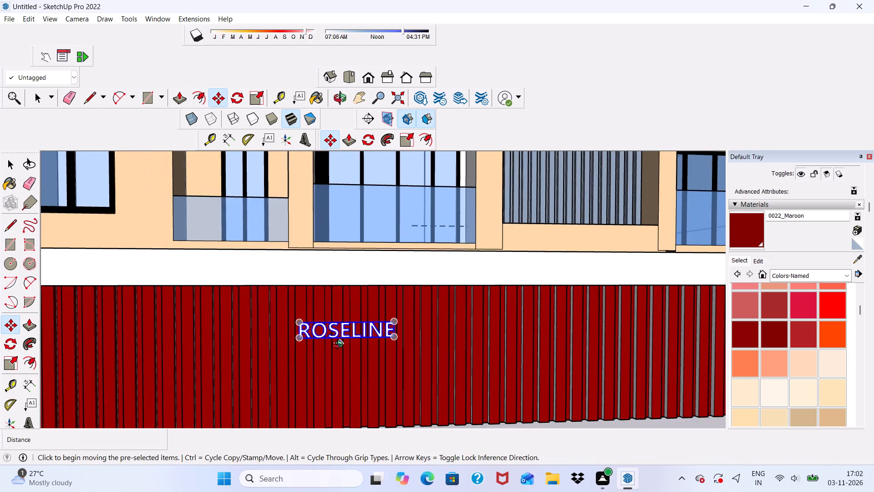
# Scale the ROSELINE text to stretch it lengthwise along the slatted screen.
pyautogui.moveTo(340, 346); pyautogui.dragTo(300, 368, button='middle')
pyautogui.scroll(1, 314, 397)
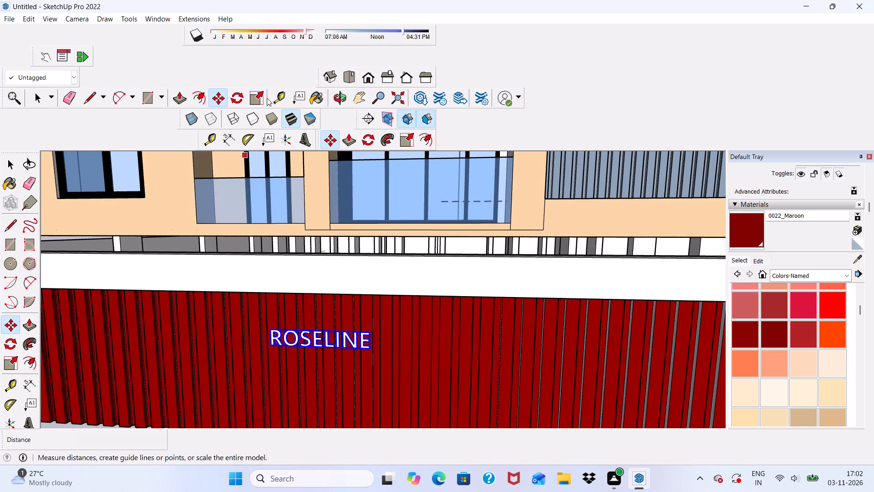
pyautogui.click(255, 97)
pyautogui.scroll(6, 363, 323)
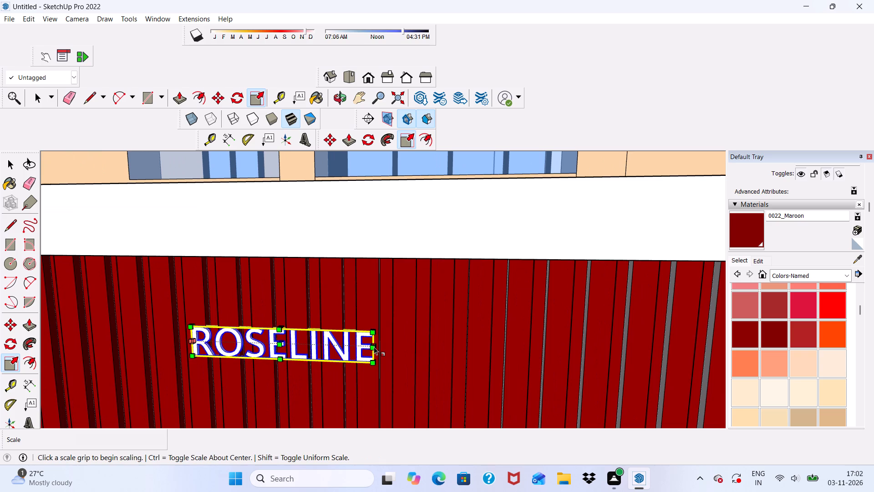
pyautogui.moveTo(374, 347); pyautogui.dragTo(528, 356)
pyautogui.scroll(-5, 487, 333)
pyautogui.scroll(-5, 240, 332)
# Stretch the ROSELINE text further along the red axis toward the screen's open end, and deselect it.
pyautogui.moveTo(308, 351); pyautogui.dragTo(212, 366, button='middle')
pyautogui.scroll(11, 319, 357)
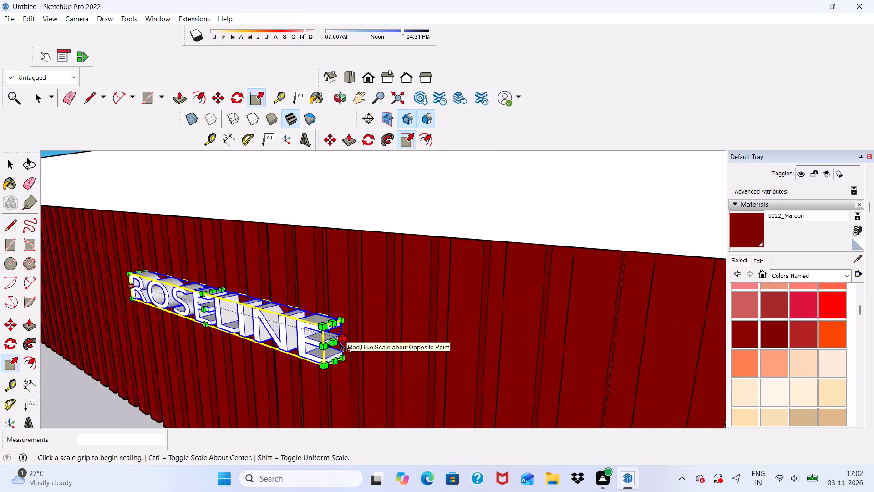
pyautogui.moveTo(336, 344); pyautogui.dragTo(497, 365)
pyautogui.scroll(-6, 290, 320)
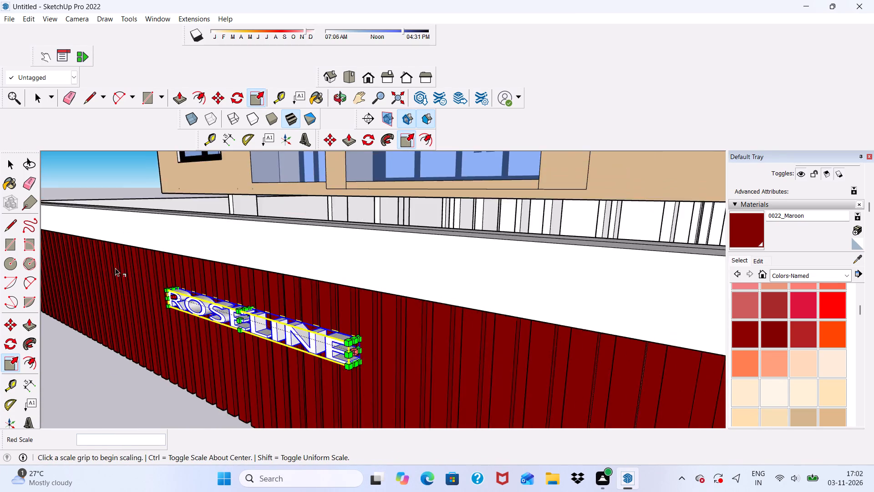
pyautogui.scroll(-4, 115, 268)
pyautogui.scroll(5, 210, 304)
pyautogui.scroll(2, 284, 338)
pyautogui.moveTo(280, 329); pyautogui.dragTo(306, 335)
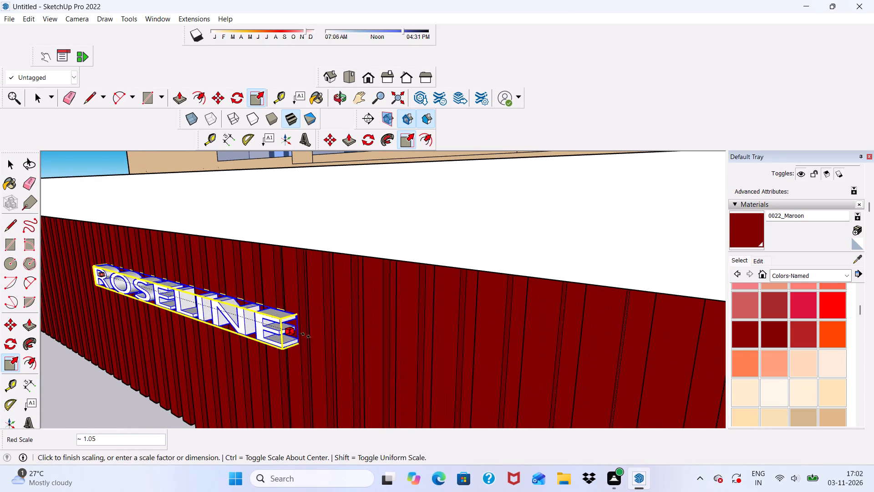
pyautogui.moveTo(306, 335); pyautogui.dragTo(370, 356)
pyautogui.scroll(-6, 251, 300)
pyautogui.moveTo(102, 340); pyautogui.dragTo(246, 278, button='middle')
pyautogui.scroll(1, 246, 278)
pyautogui.scroll(-5, 213, 270)
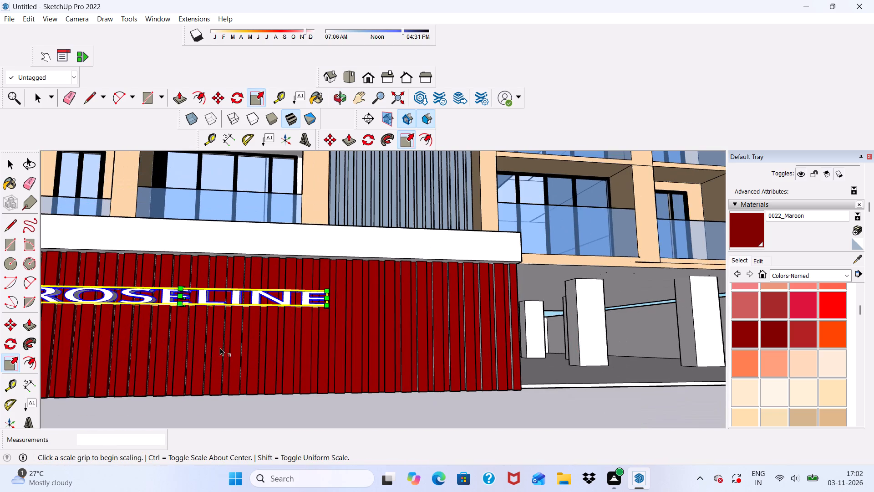
pyautogui.click(198, 401)
pyautogui.moveTo(167, 294); pyautogui.dragTo(154, 361, button='middle')
pyautogui.press('n')
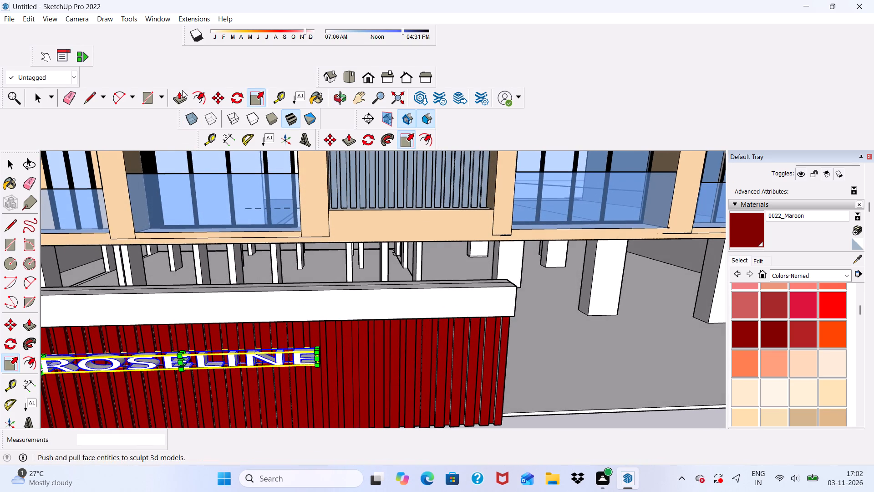
pyautogui.press('space')
pyautogui.scroll(-4, 177, 0)
pyautogui.scroll(-5, 213, 64)
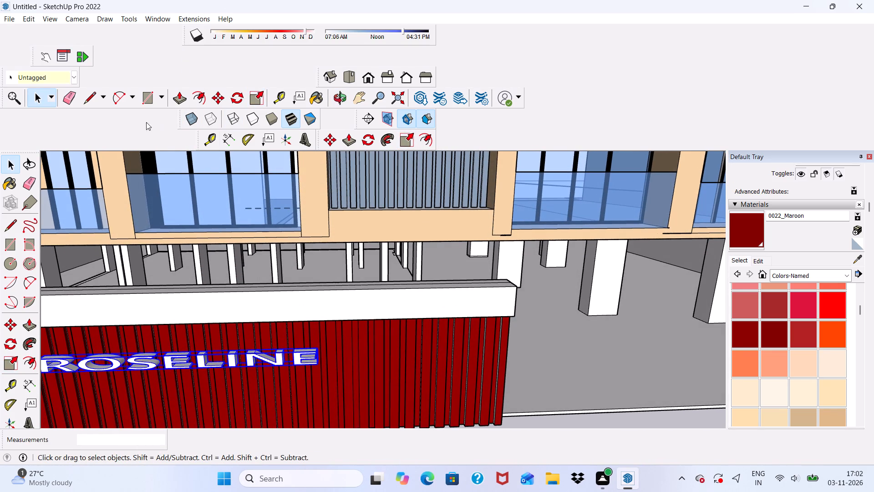
pyautogui.scroll(-4, 146, 122)
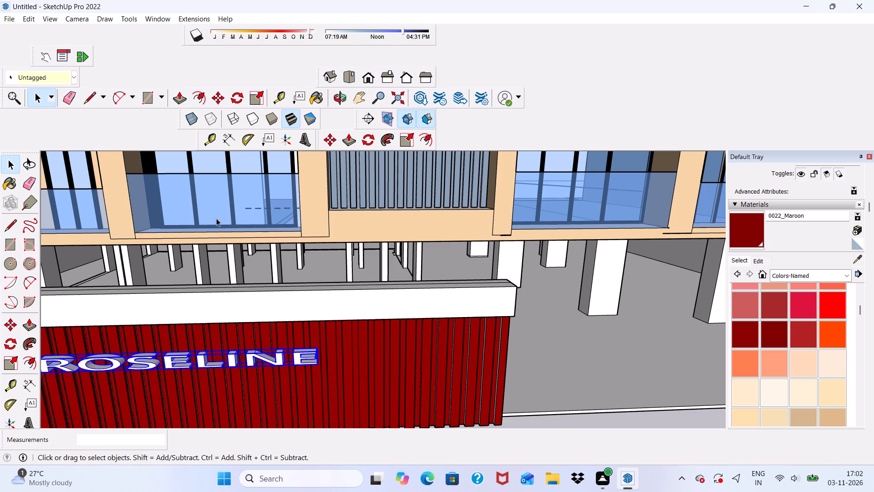
pyautogui.scroll(-7, 310, 183)
pyautogui.click(257, 373)
# Examine the ROSELINE lettering on the slatted screen from above, from the front and at an angle.
pyautogui.scroll(5, 273, 263)
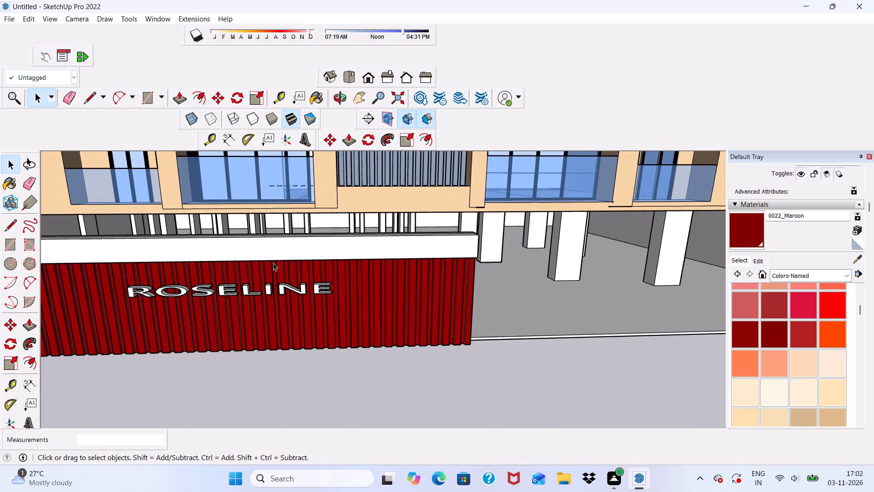
pyautogui.scroll(5, 293, 293)
pyautogui.scroll(-1, 291, 293)
pyautogui.moveTo(287, 292); pyautogui.dragTo(278, 222, button='middle')
pyautogui.scroll(-4, 291, 257)
pyautogui.moveTo(350, 330); pyautogui.dragTo(324, 356, button='middle')
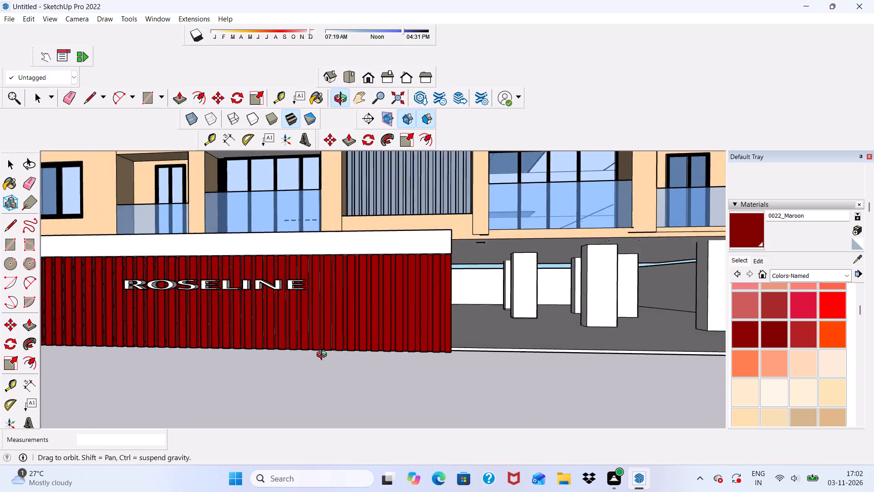
pyautogui.moveTo(324, 356); pyautogui.dragTo(415, 359, button='middle')
pyautogui.scroll(-4, 427, 355)
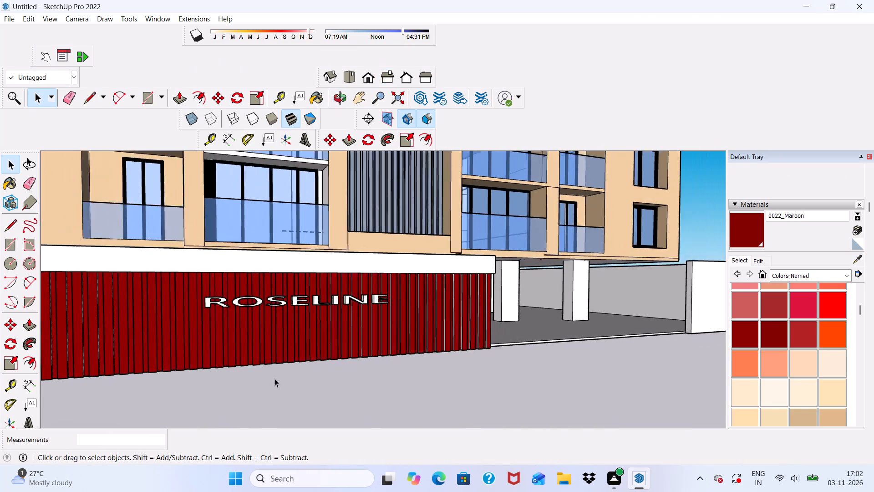
pyautogui.scroll(-2, 274, 379)
pyautogui.scroll(1, 379, 347)
pyautogui.scroll(-5, 376, 354)
# Examine the whole building from the front and at angles, checking the facade, glazing and lettered ground-floor screen.
pyautogui.moveTo(411, 381); pyautogui.dragTo(298, 420, button='middle')
pyautogui.scroll(1, 387, 358)
pyautogui.scroll(-7, 412, 328)
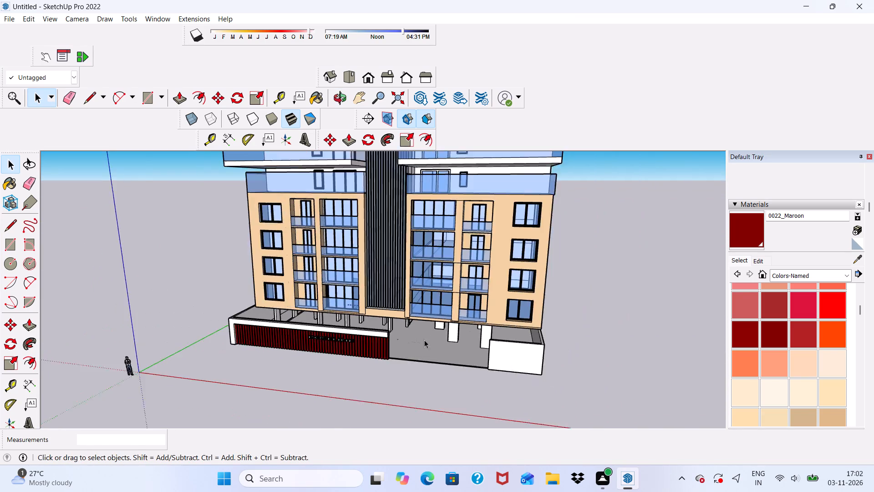
pyautogui.scroll(1, 424, 343)
pyautogui.moveTo(420, 345); pyautogui.dragTo(413, 344, button='middle')
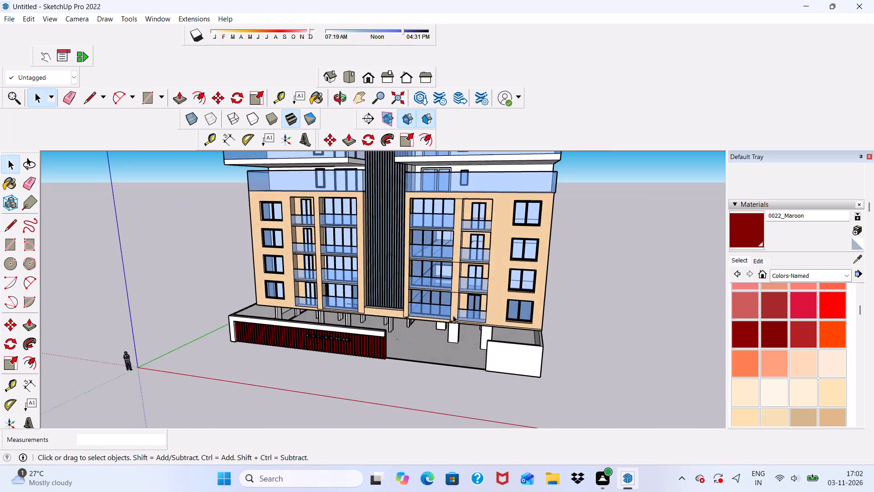
pyautogui.scroll(-7, 333, 331)
pyautogui.moveTo(303, 374); pyautogui.dragTo(374, 328, button='middle')
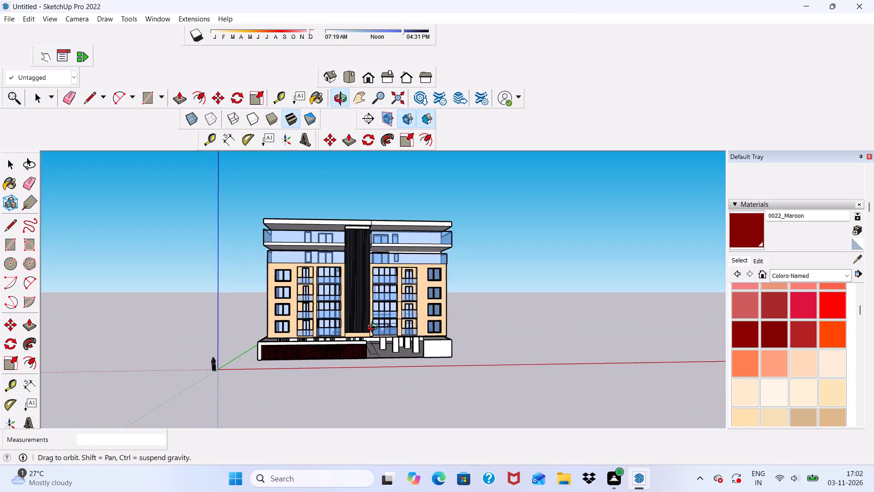
pyautogui.moveTo(374, 328); pyautogui.dragTo(394, 317, button='middle')
pyautogui.scroll(-5, 386, 309)
pyautogui.scroll(1, 377, 355)
pyautogui.moveTo(376, 355); pyautogui.dragTo(347, 364, button='middle')
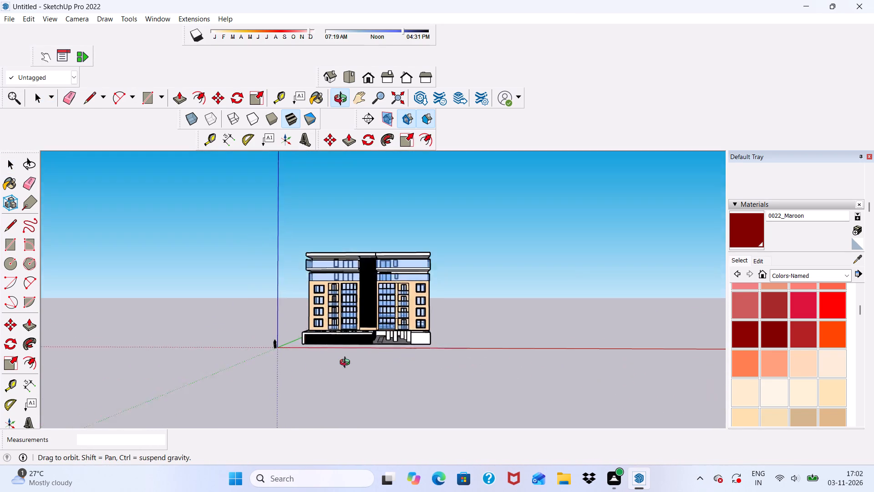
pyautogui.moveTo(347, 364); pyautogui.dragTo(412, 347, button='middle')
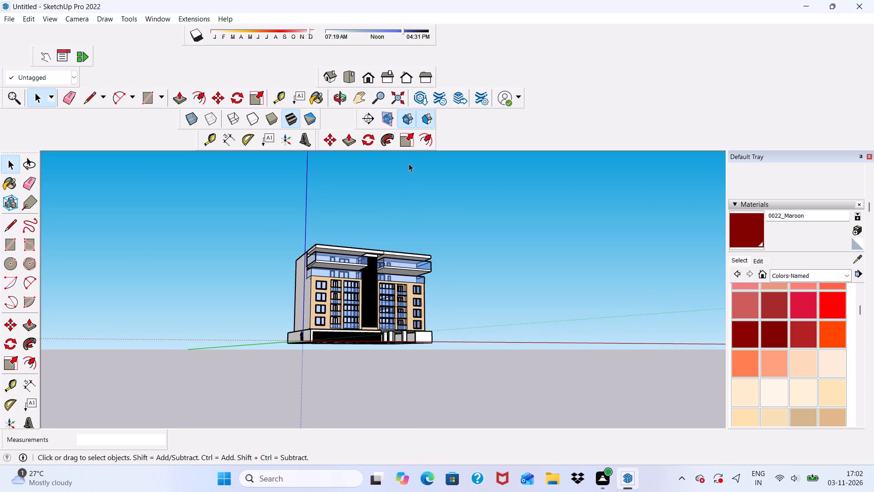
pyautogui.scroll(3, 269, 229)
pyautogui.scroll(-1, 328, 306)
pyautogui.scroll(5, 340, 325)
pyautogui.moveTo(336, 364); pyautogui.dragTo(282, 368, button='middle')
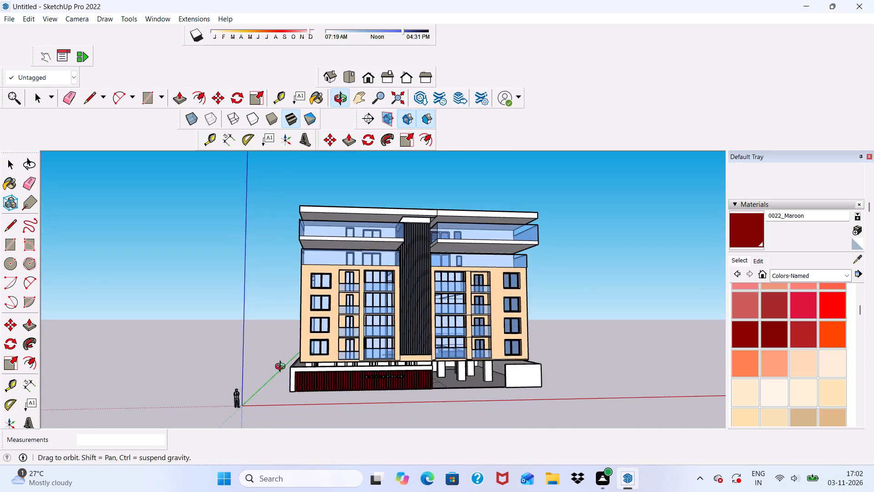
pyautogui.moveTo(282, 368); pyautogui.dragTo(253, 389, button='middle')
pyautogui.scroll(5, 442, 284)
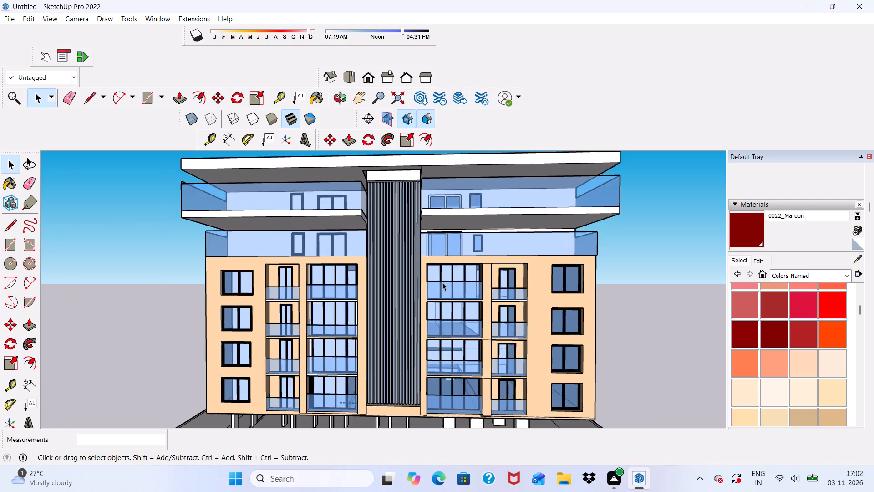
pyautogui.scroll(-3, 430, 280)
pyautogui.scroll(-1, 343, 310)
pyautogui.scroll(1, 339, 315)
pyautogui.moveTo(339, 315); pyautogui.dragTo(305, 330, button='middle')
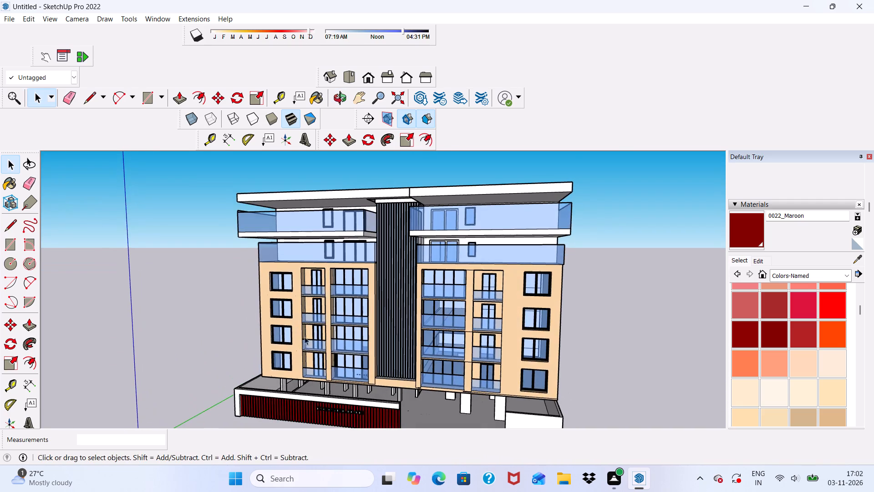
pyautogui.scroll(-4, 322, 259)
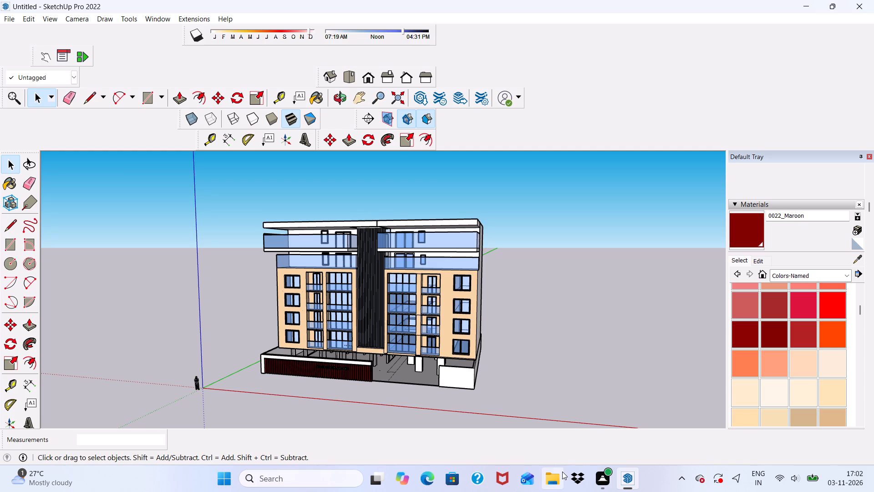
pyautogui.scroll(1, 62, 467)
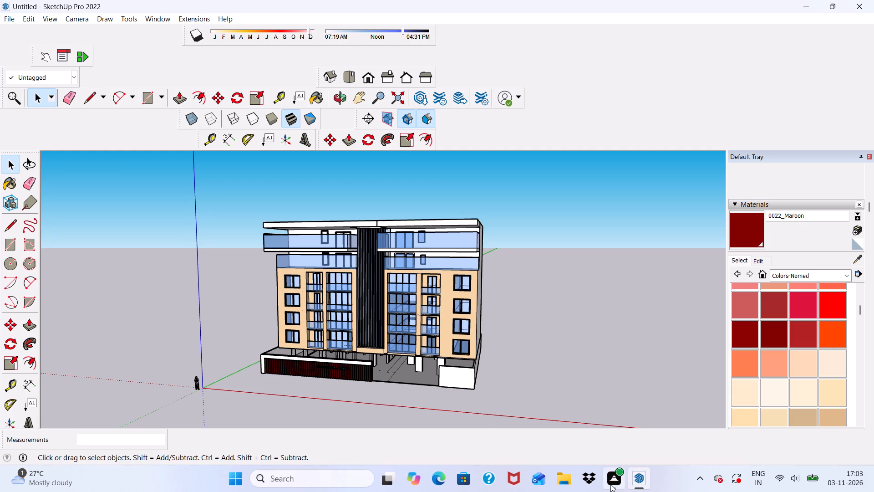
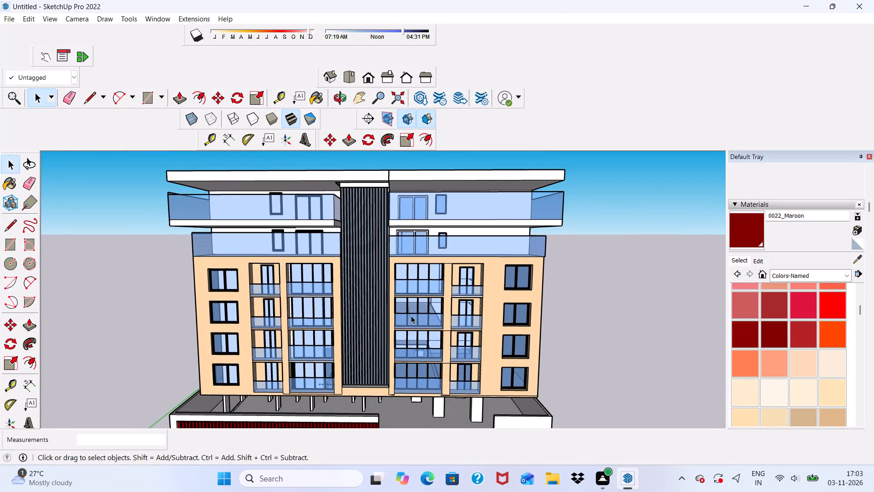
# Save the building model in the Documents folder as a SketchUp model named 1077.
pyautogui.hotkey('ctrl', 's')
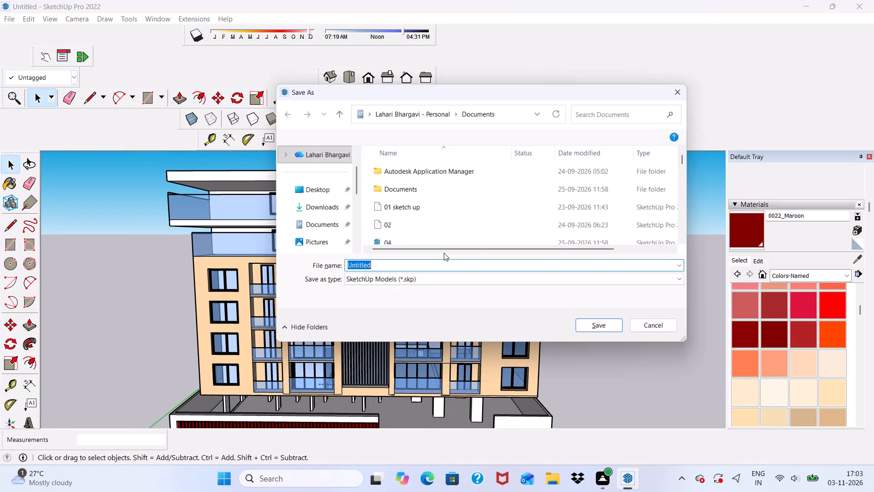
pyautogui.click(390, 270)
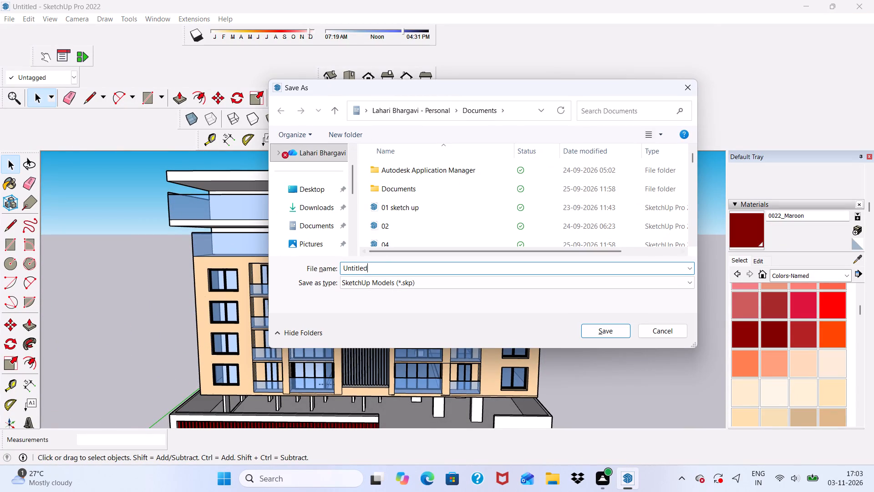
pyautogui.press('BackSpace')
pyautogui.press('BackSpace')
pyautogui.press('BackSpace')
pyautogui.press('BackSpace')
pyautogui.press('BackSpace')
pyautogui.press('BackSpace')
pyautogui.press('BackSpace')
pyautogui.press('BackSpace')
pyautogui.press('BackSpace')
pyautogui.press('BackSpace')
pyautogui.press('BackSpace')
pyautogui.press('BackSpace')
pyautogui.press('BackSpace')
pyautogui.press('BackSpace')
pyautogui.press('BackSpace')
pyautogui.press('BackSpace')
pyautogui.press('BackSpace')
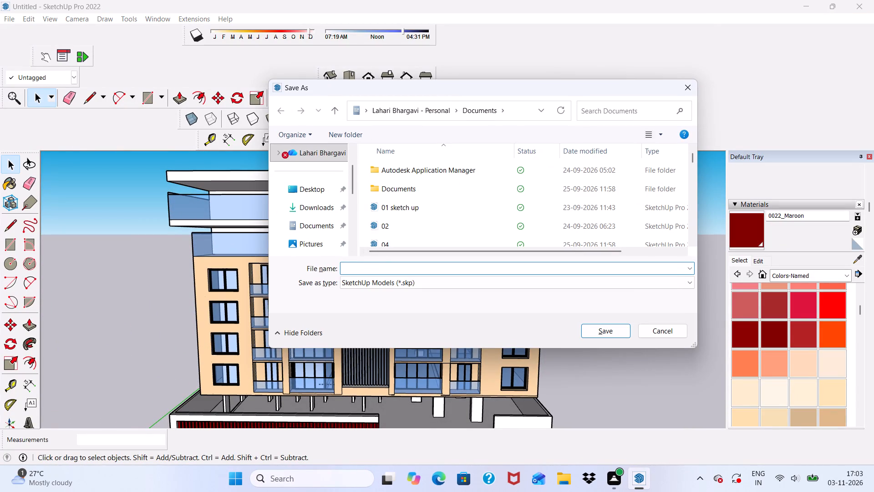
pyautogui.press('1')
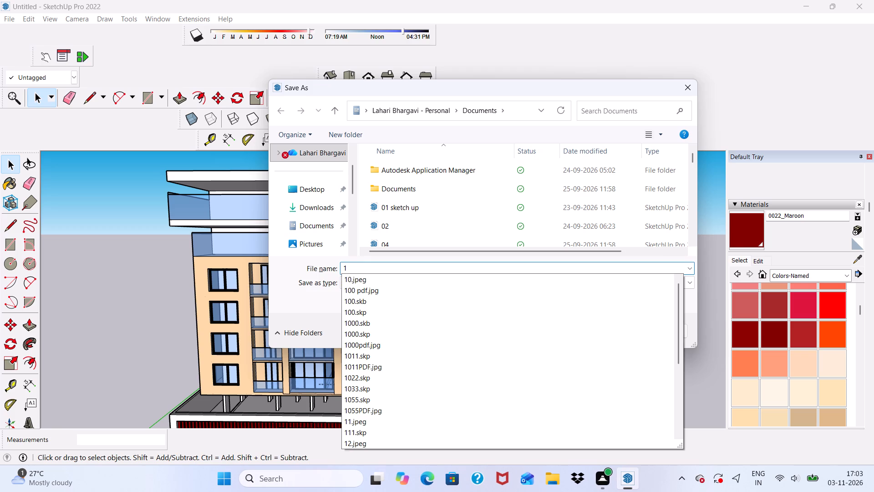
pyautogui.press('BackSpace')
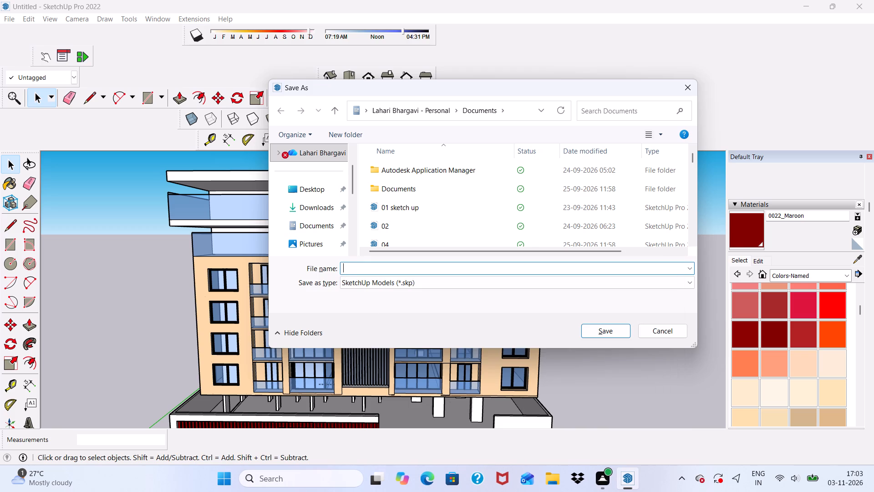
pyautogui.write('10')
pyautogui.write('77')
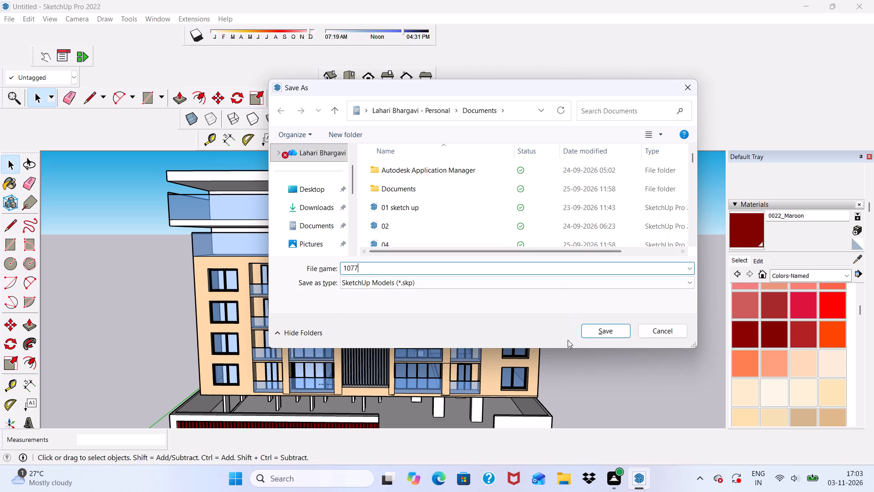
pyautogui.click(596, 328)
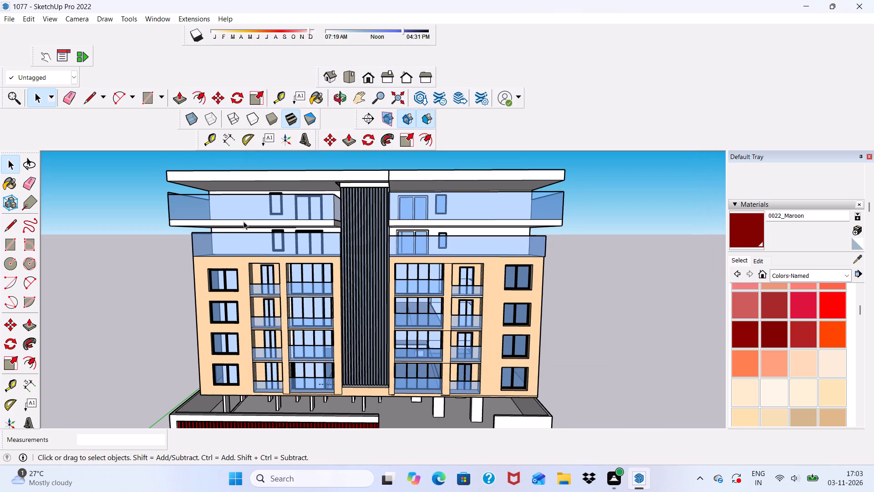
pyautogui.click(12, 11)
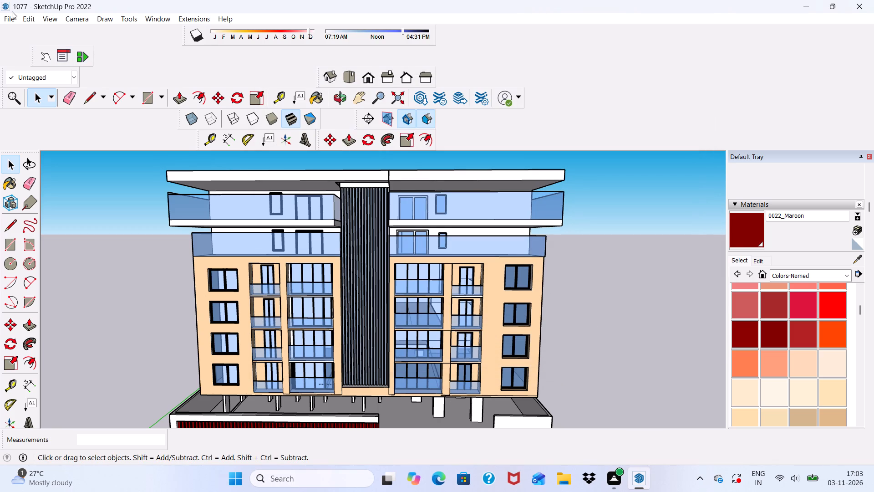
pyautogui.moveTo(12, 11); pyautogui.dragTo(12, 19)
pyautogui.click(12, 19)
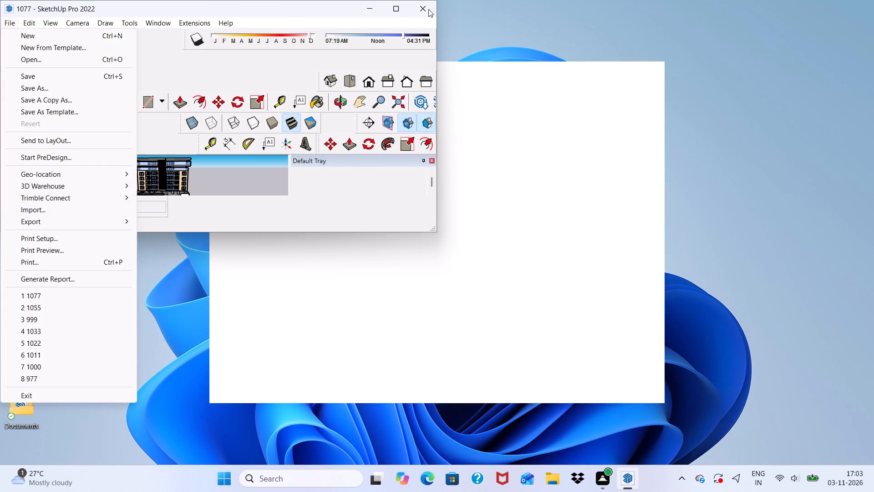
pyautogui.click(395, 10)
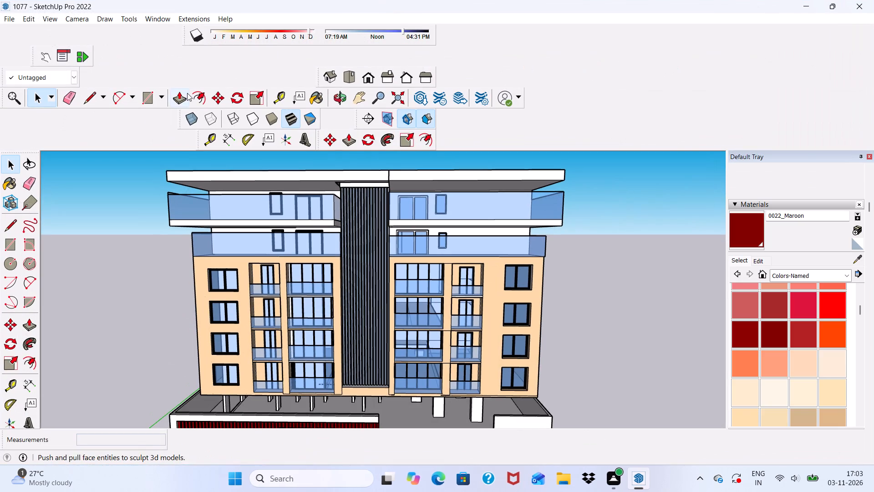
# Export the current front view of the building as a 2D JPEG image named 1077PDF in the Documents folder.
pyautogui.click(11, 14)
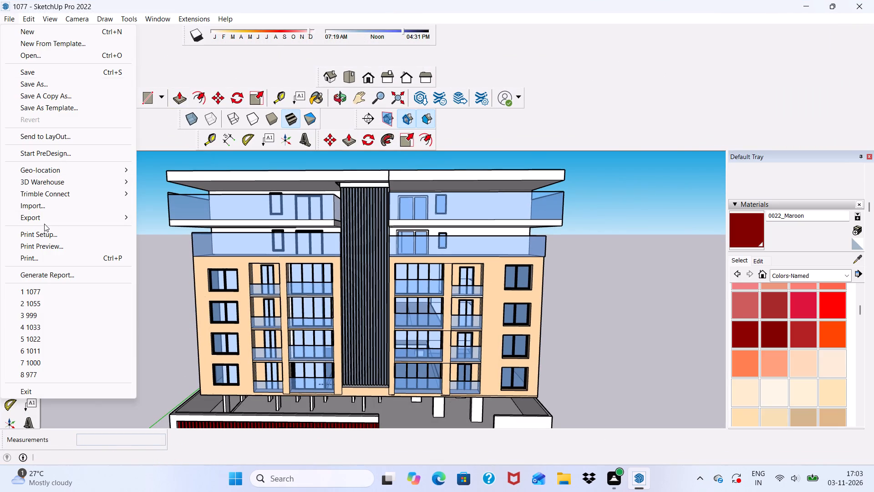
pyautogui.click(44, 224)
pyautogui.click(49, 216)
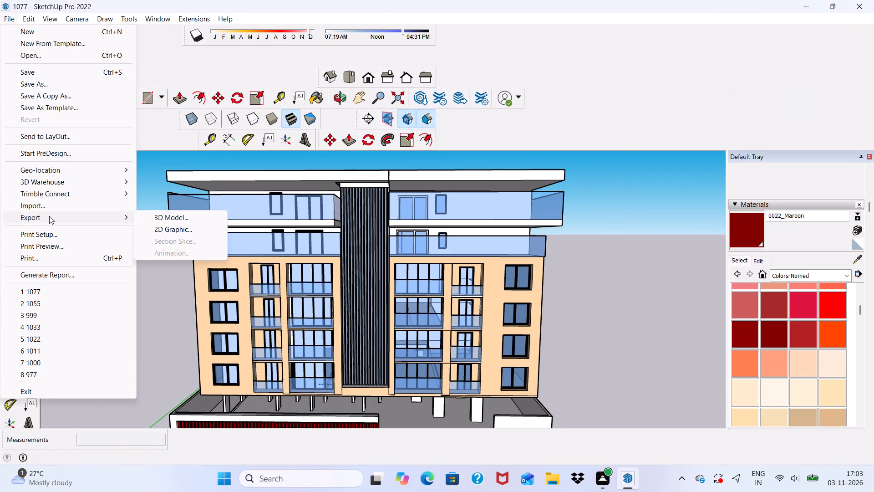
pyautogui.click(196, 231)
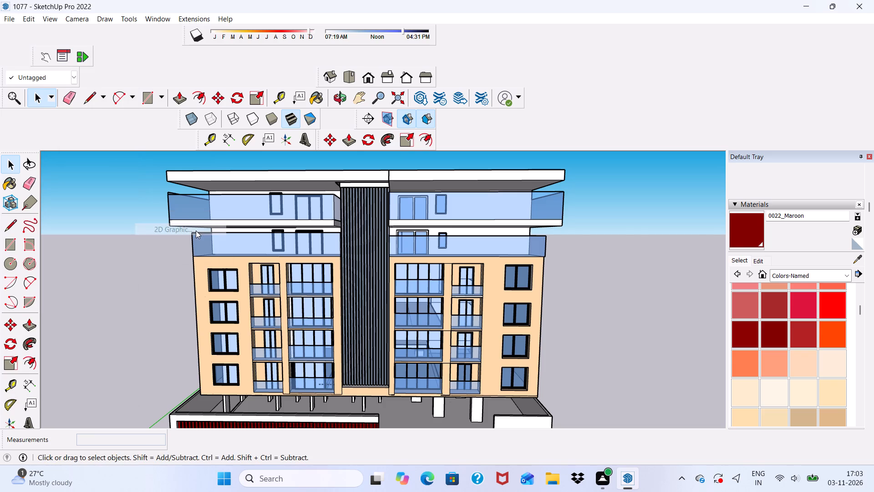
pyautogui.click(361, 271)
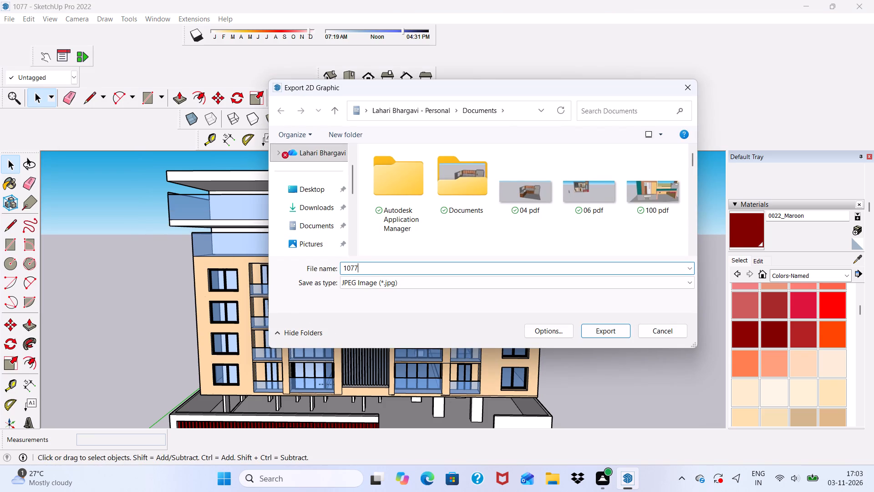
pyautogui.write('PDF')
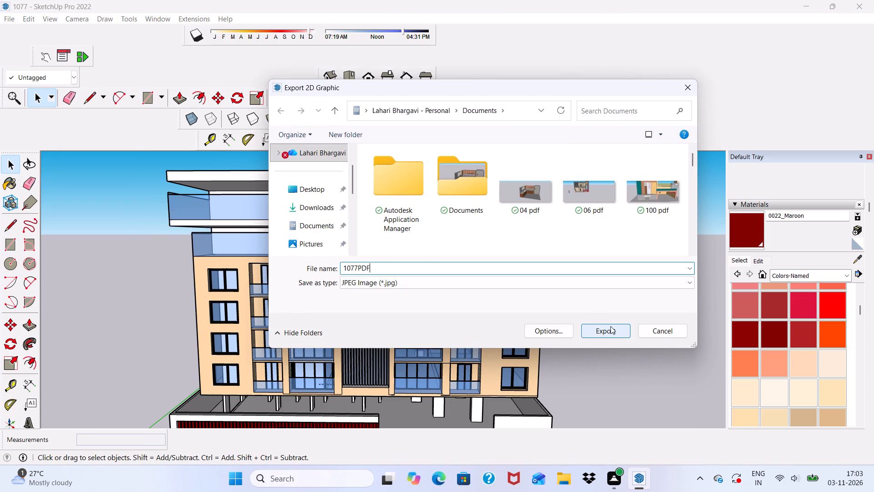
pyautogui.click(610, 326)
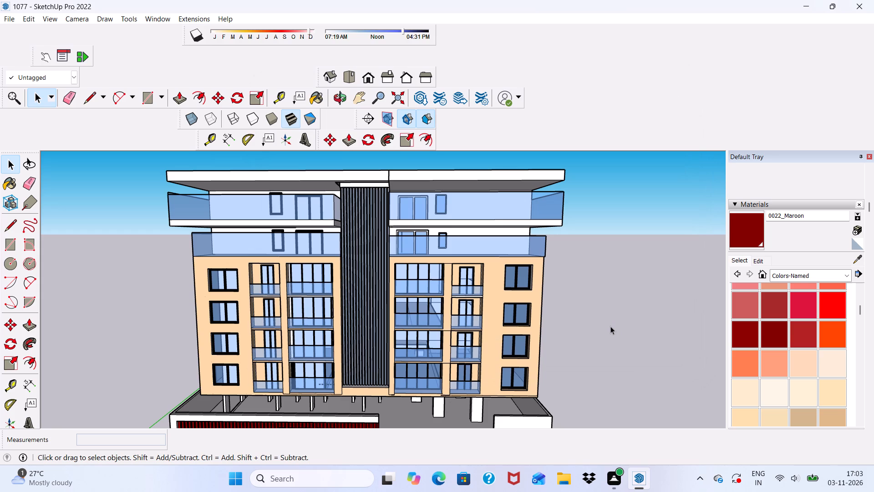